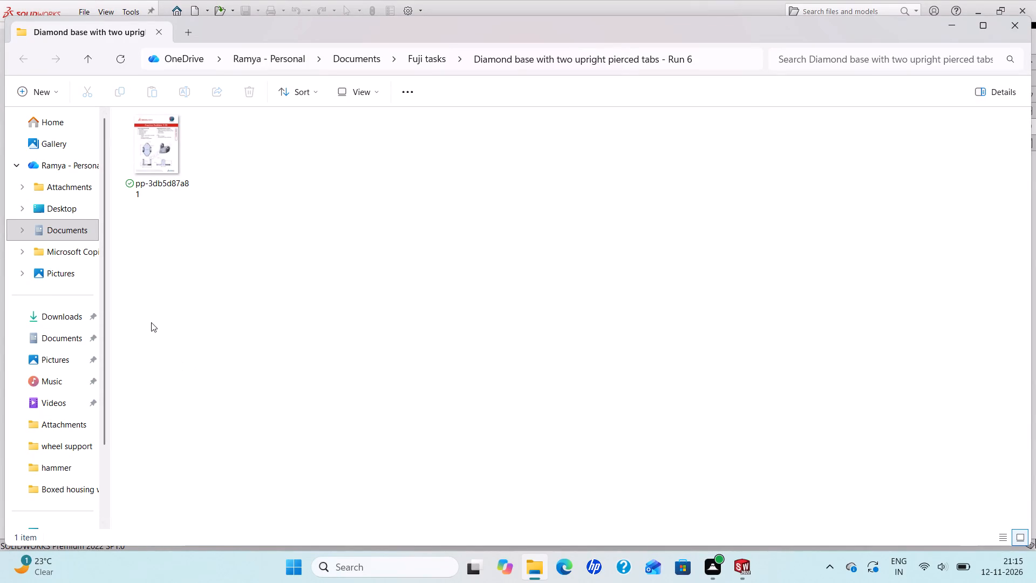
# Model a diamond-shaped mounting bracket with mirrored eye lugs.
# Open the practice problem image pp-3db5d87a81 from the task folder and close the folder window.
pyautogui.doubleClick(159, 164)
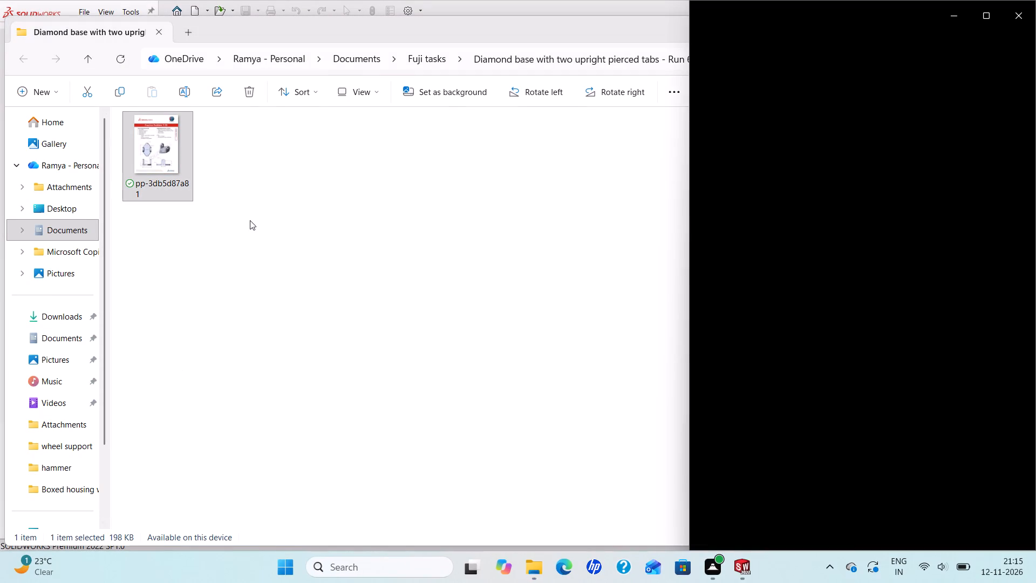
pyautogui.click(529, 192)
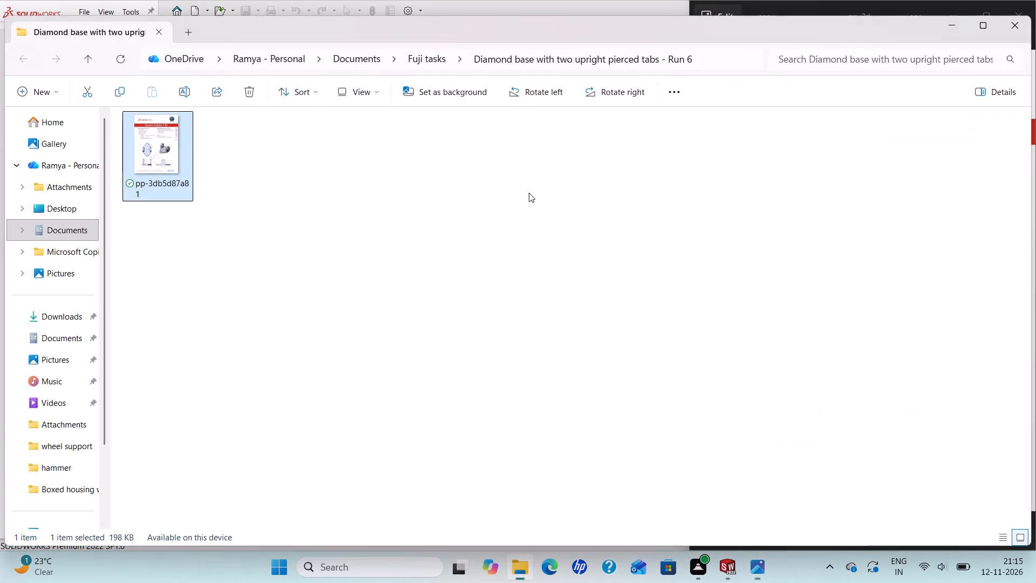
pyautogui.click(1015, 23)
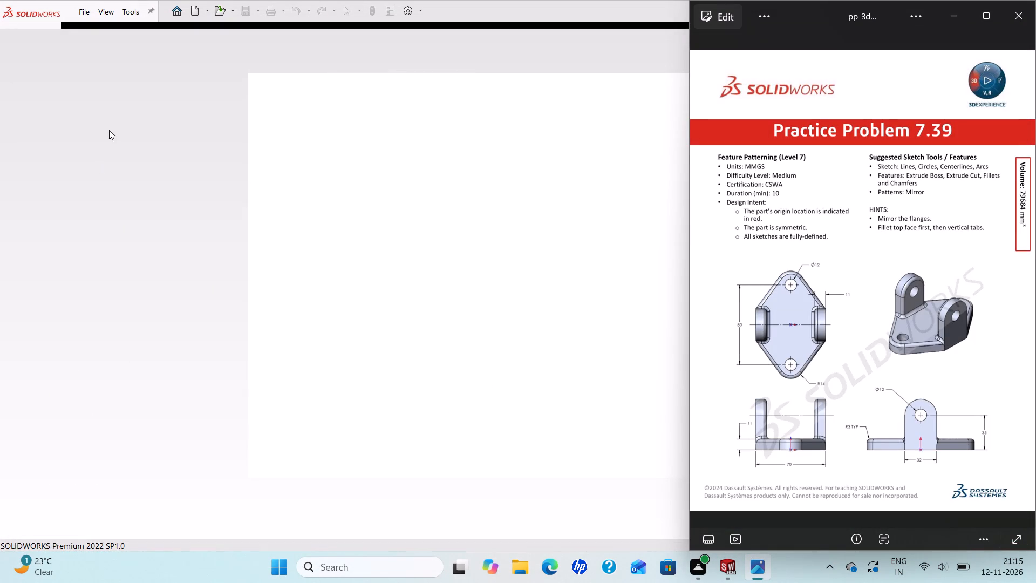
# Switch to SOLIDWORKS and create a new part document.
pyautogui.click(155, 110)
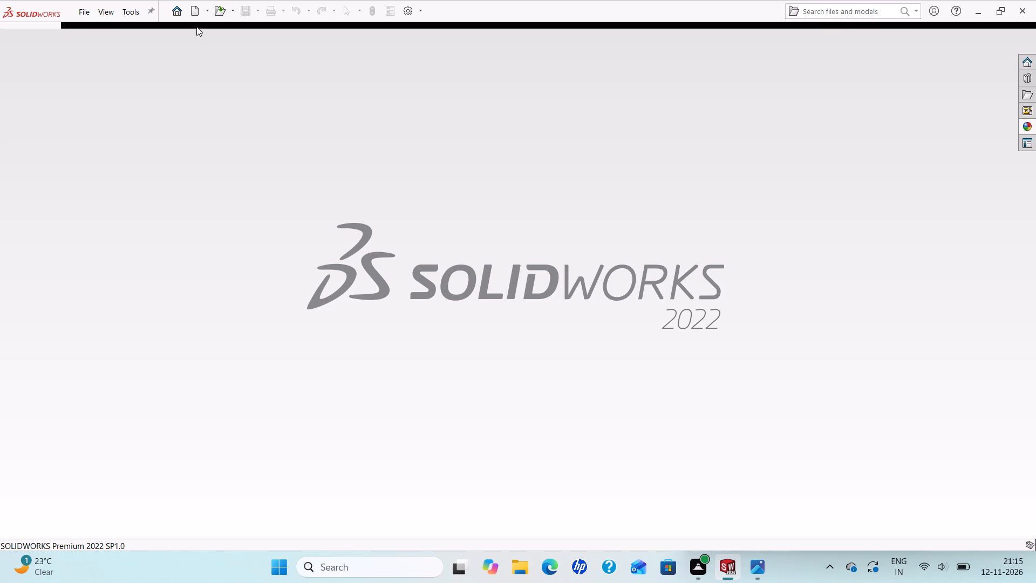
pyautogui.click(192, 13)
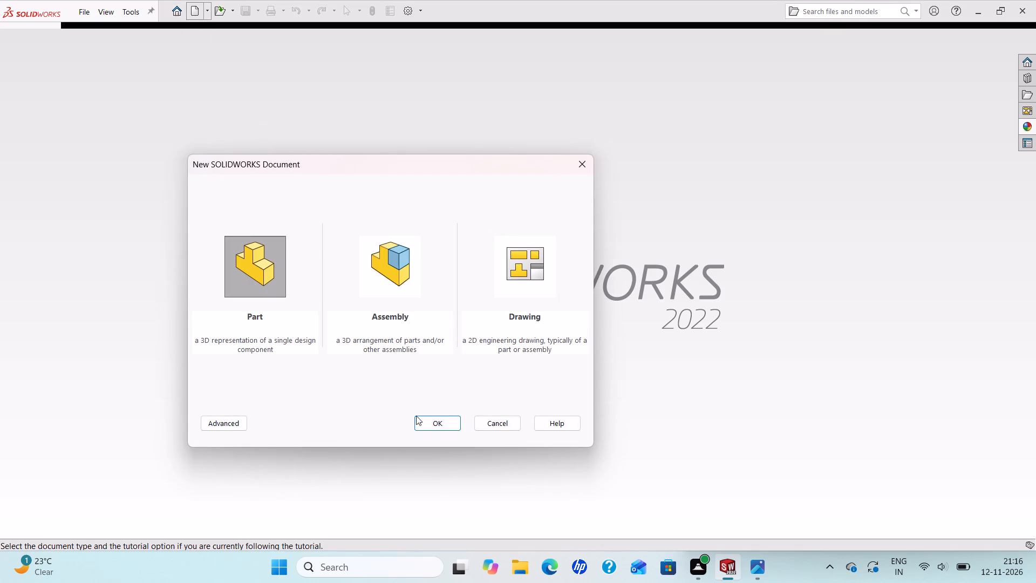
pyautogui.click(425, 428)
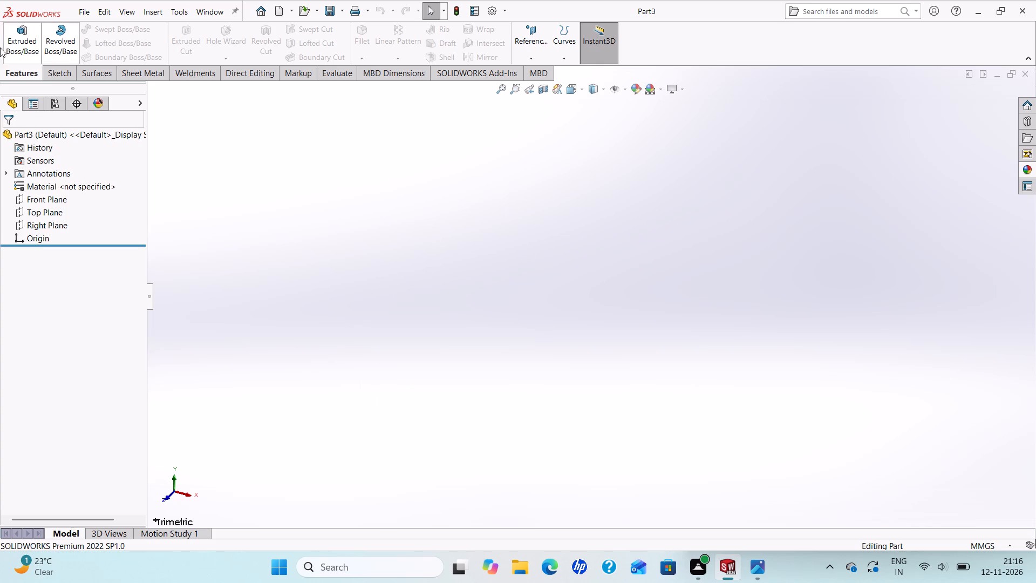
# Start a new sketch on the Front Plane.
pyautogui.click(41, 199)
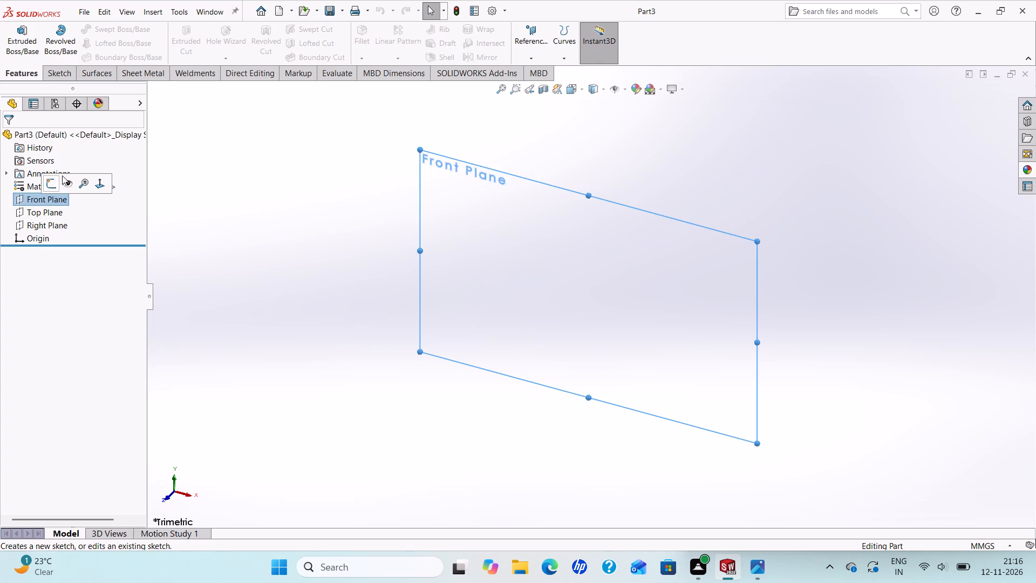
pyautogui.click(51, 177)
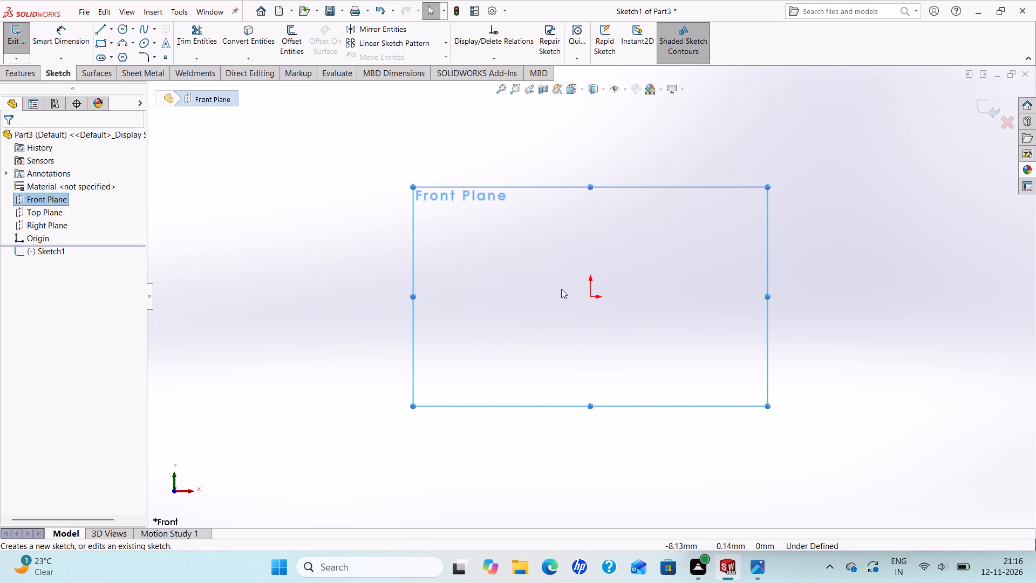
# Sketch two circles of about 7 mm radius, centred about 50 mm above and about 49 mm below the origin.
pyautogui.scroll(1, 722, 277)
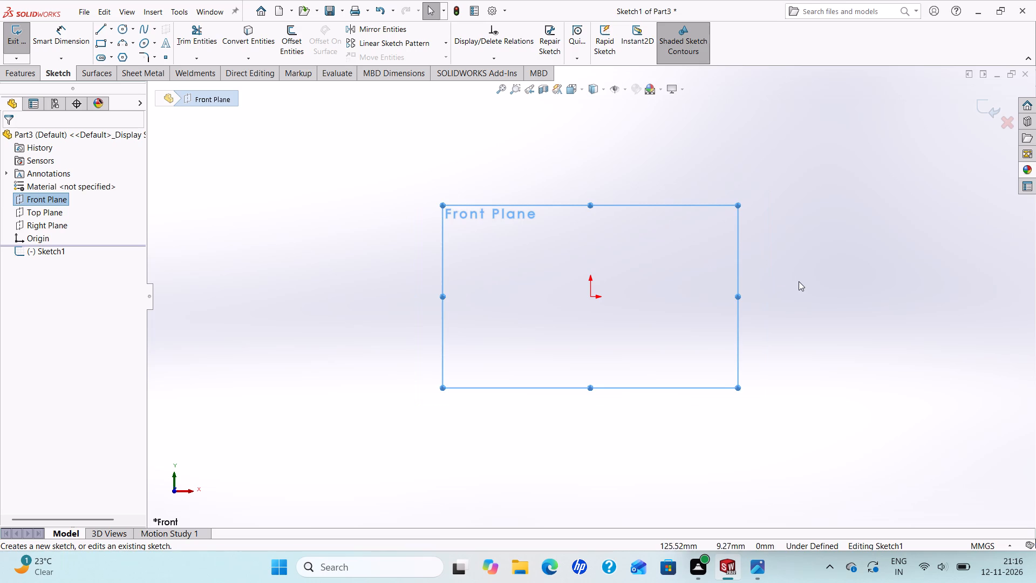
pyautogui.scroll(-1, 798, 281)
pyautogui.scroll(1, 738, 281)
pyautogui.scroll(-2, 560, 321)
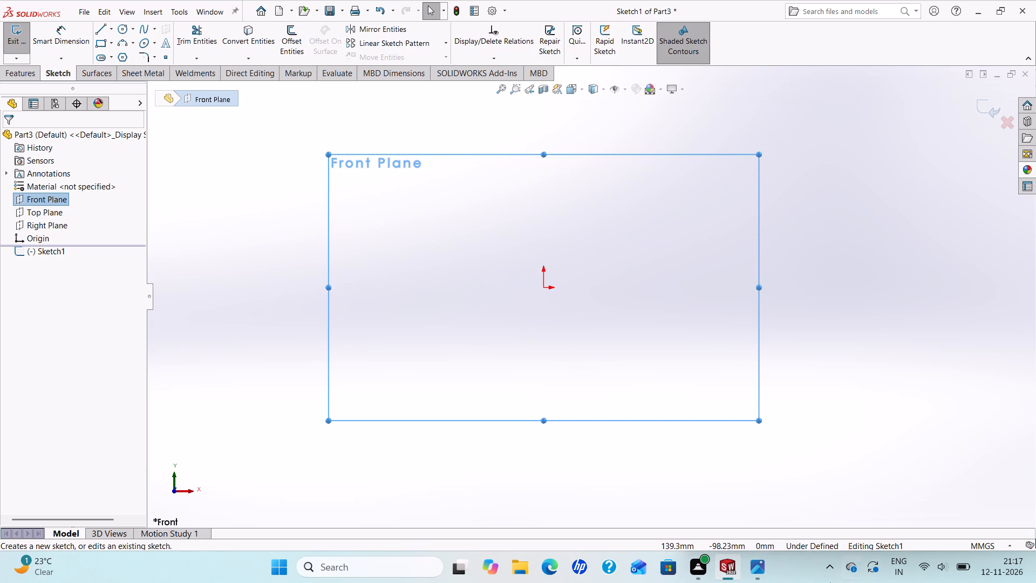
pyautogui.click(756, 568)
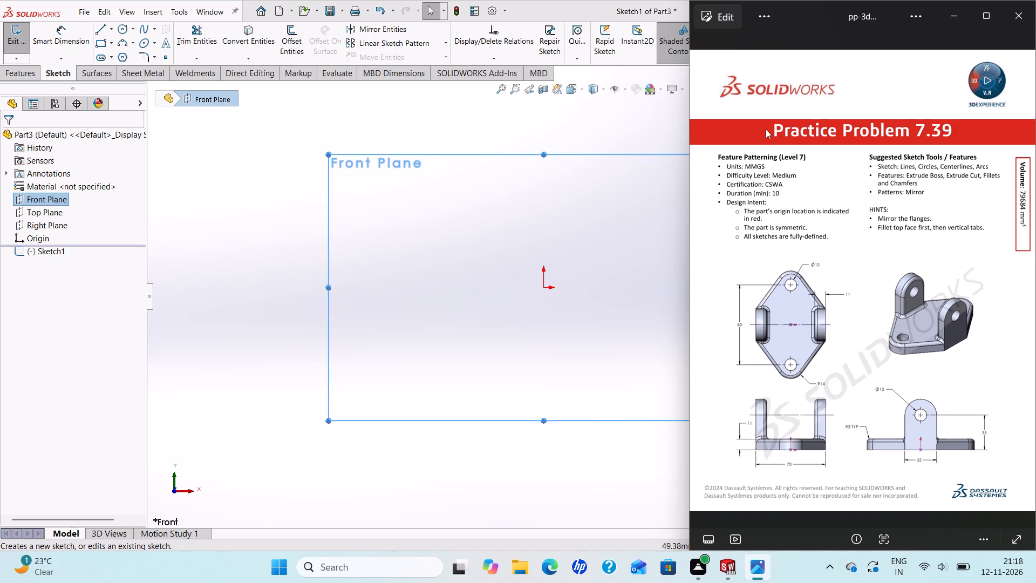
pyautogui.click(121, 29)
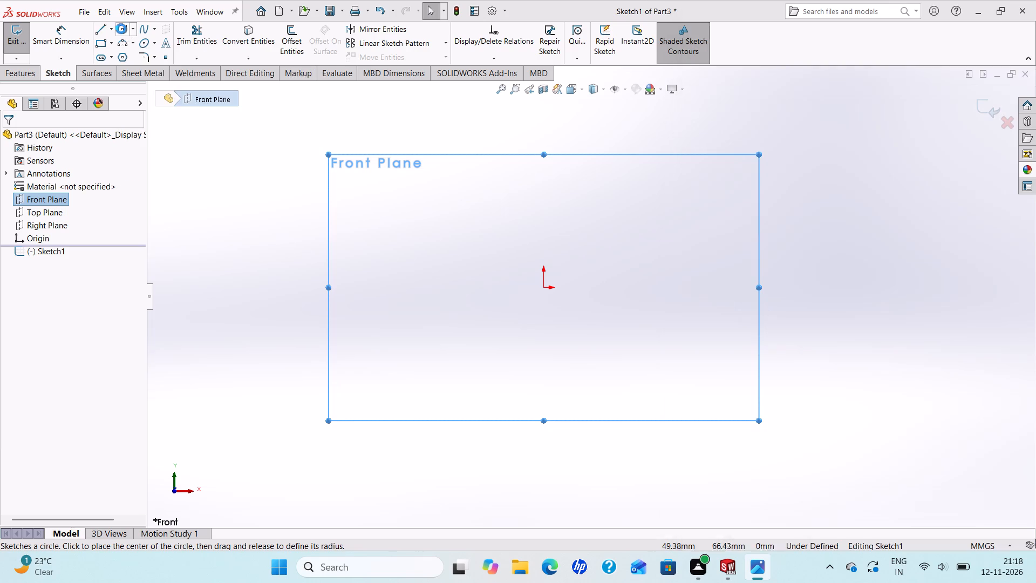
pyautogui.click(541, 167)
pyautogui.click(551, 182)
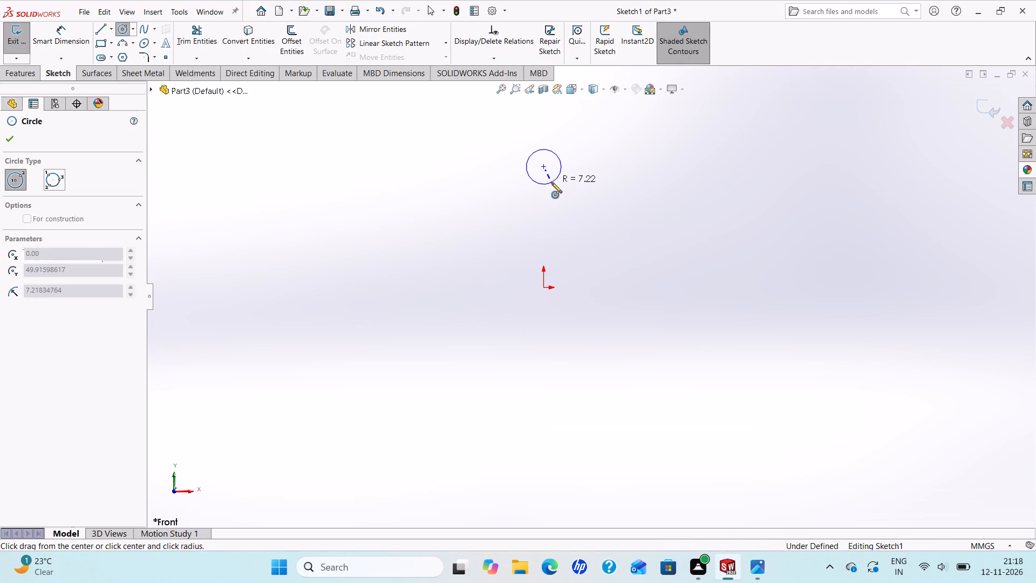
pyautogui.click(544, 406)
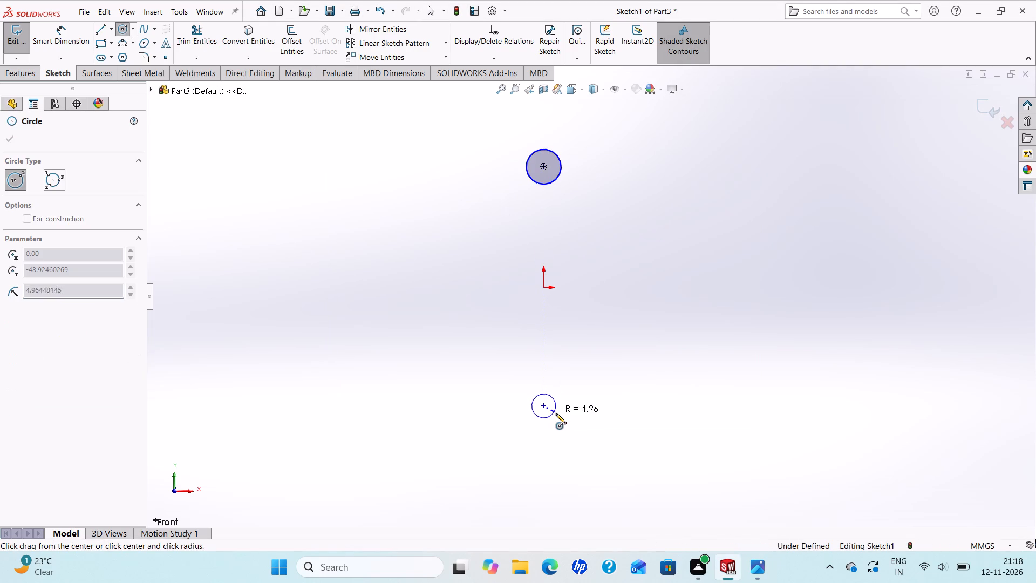
pyautogui.click(559, 415)
pyautogui.rightClick(558, 407)
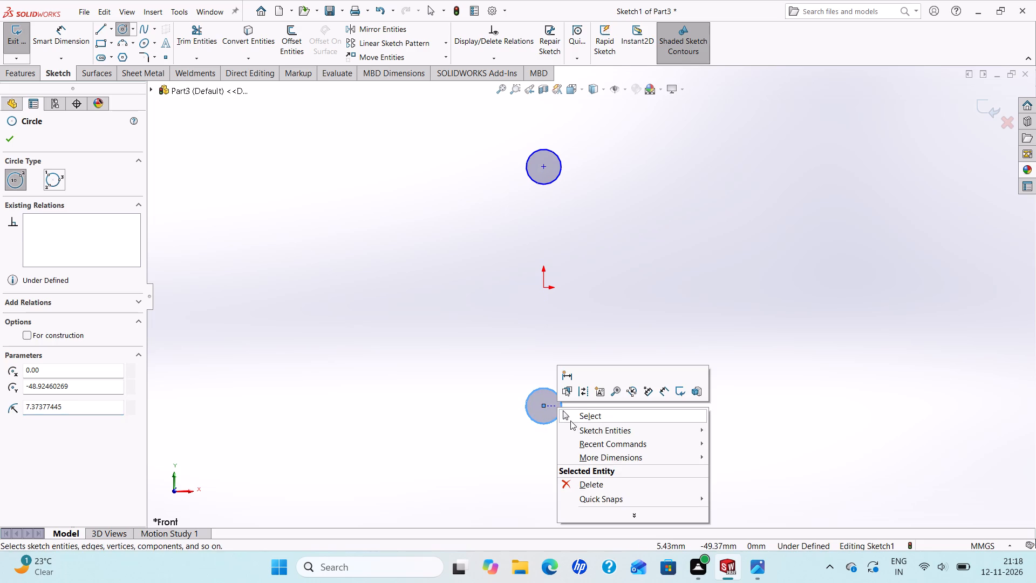
pyautogui.click(571, 421)
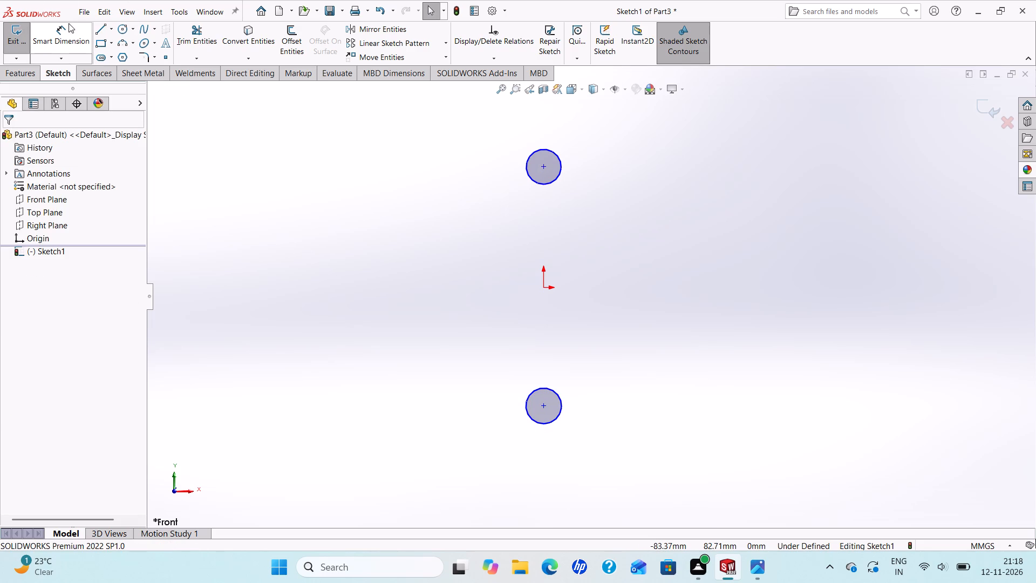
# Dimension the vertical distance between the two circle centres as 80 mm.
pyautogui.click(68, 38)
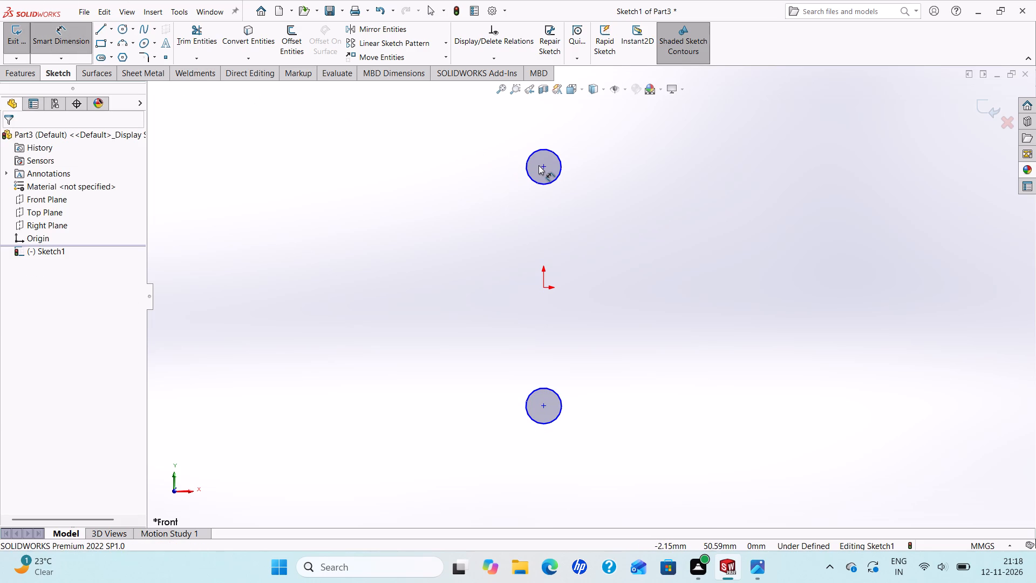
pyautogui.click(542, 166)
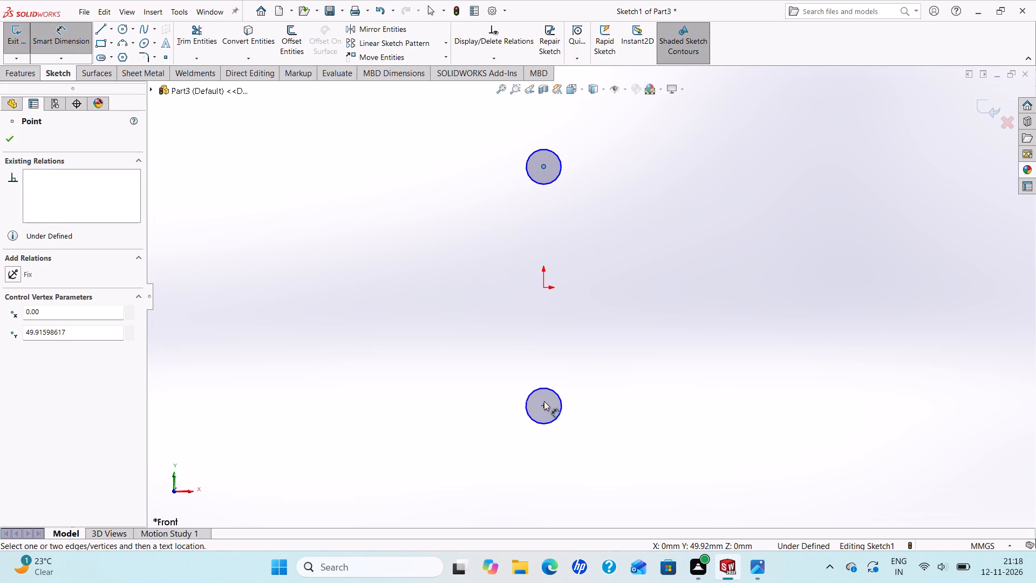
pyautogui.click(543, 404)
pyautogui.click(401, 373)
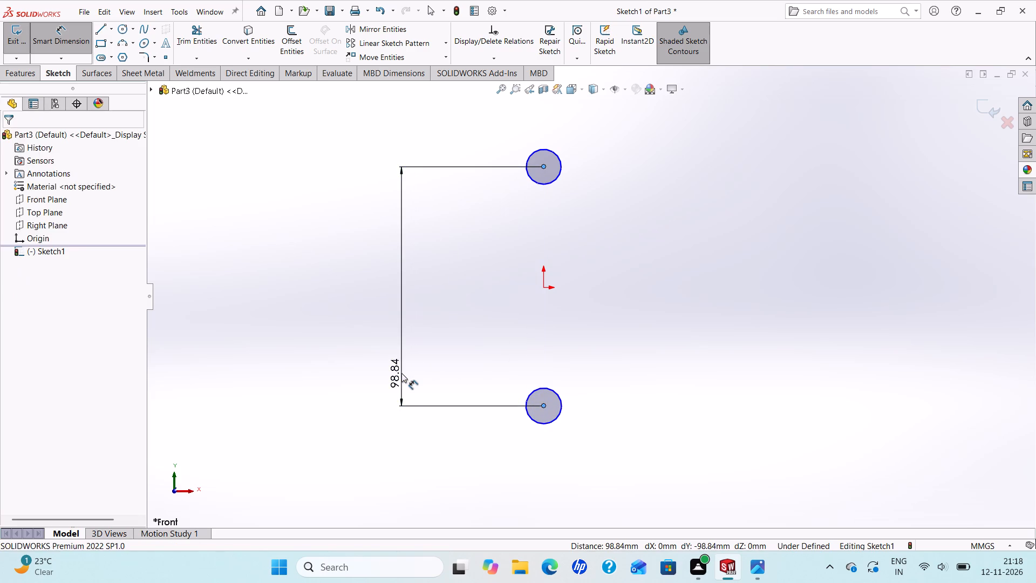
pyautogui.write('80')
pyautogui.press('Return')
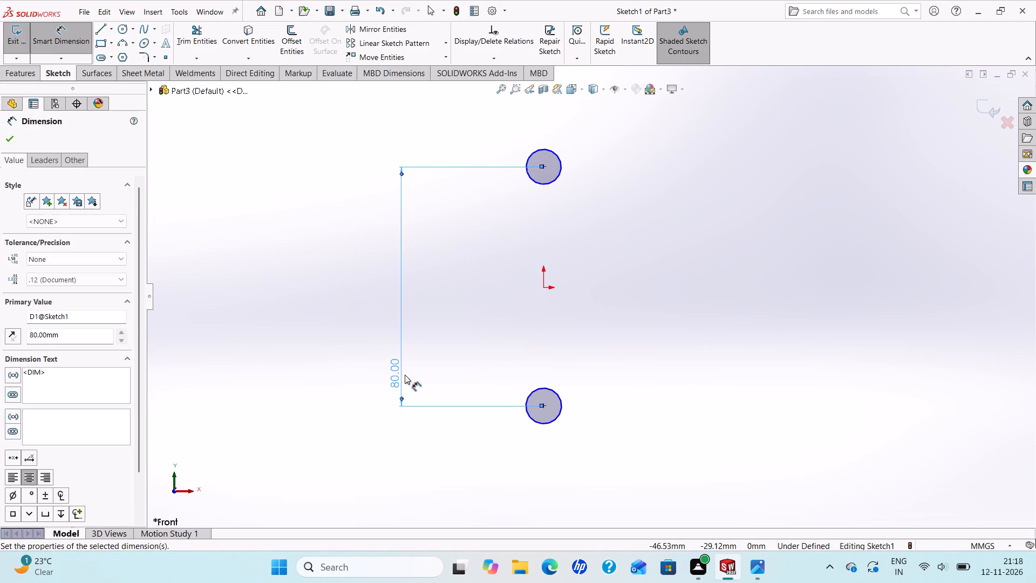
pyautogui.click(5, 136)
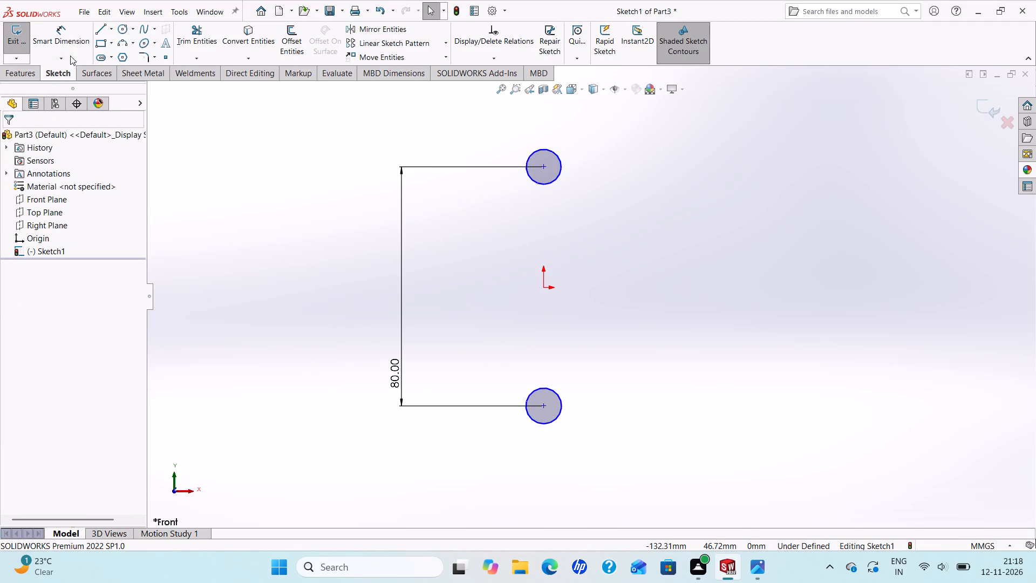
# Draw a horizontal centerline about 40 mm long from the origin, extending along the positive X direction.
pyautogui.click(113, 28)
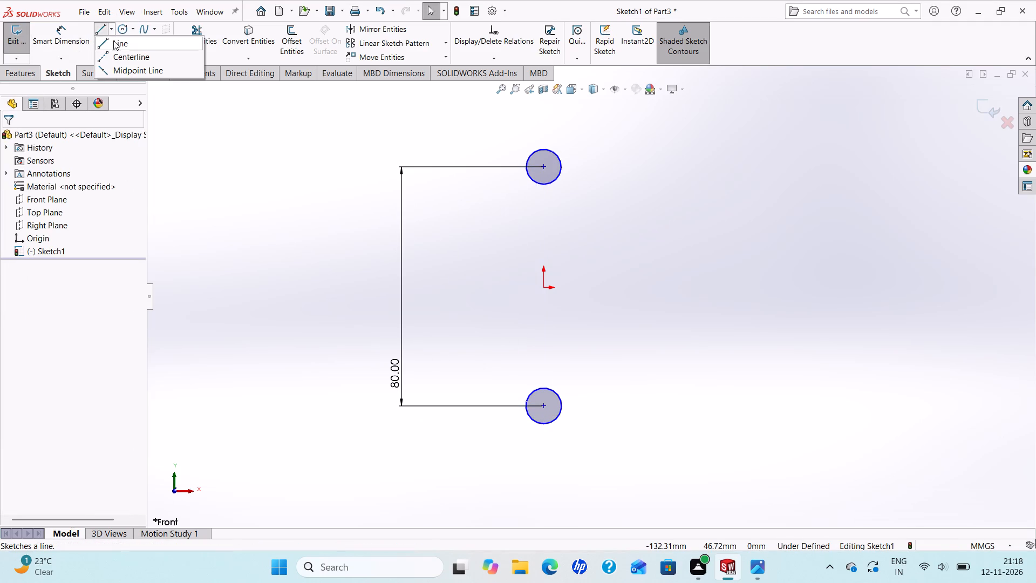
pyautogui.click(118, 58)
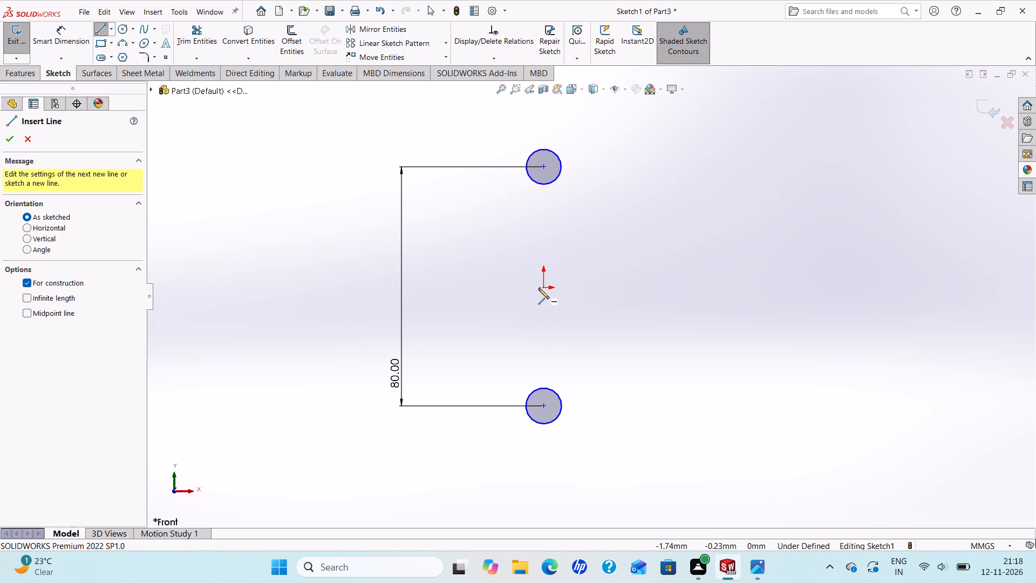
pyautogui.click(543, 287)
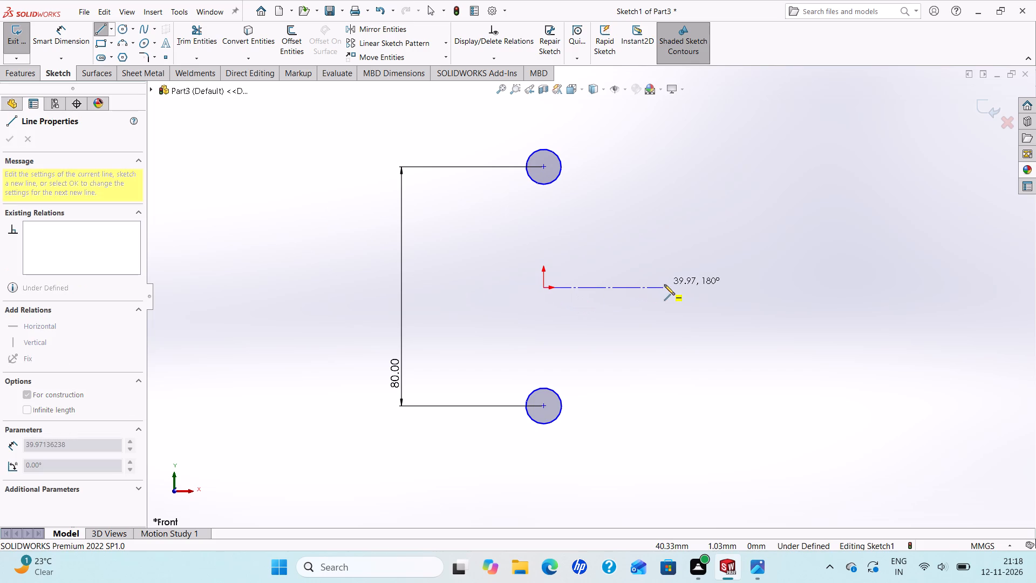
pyautogui.click(664, 284)
pyautogui.rightClick(665, 287)
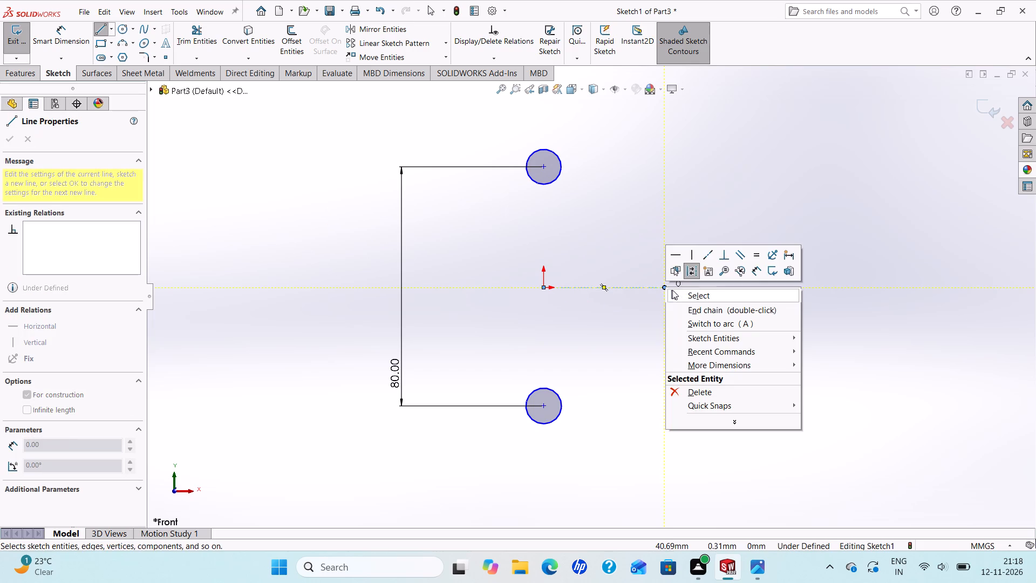
pyautogui.click(685, 298)
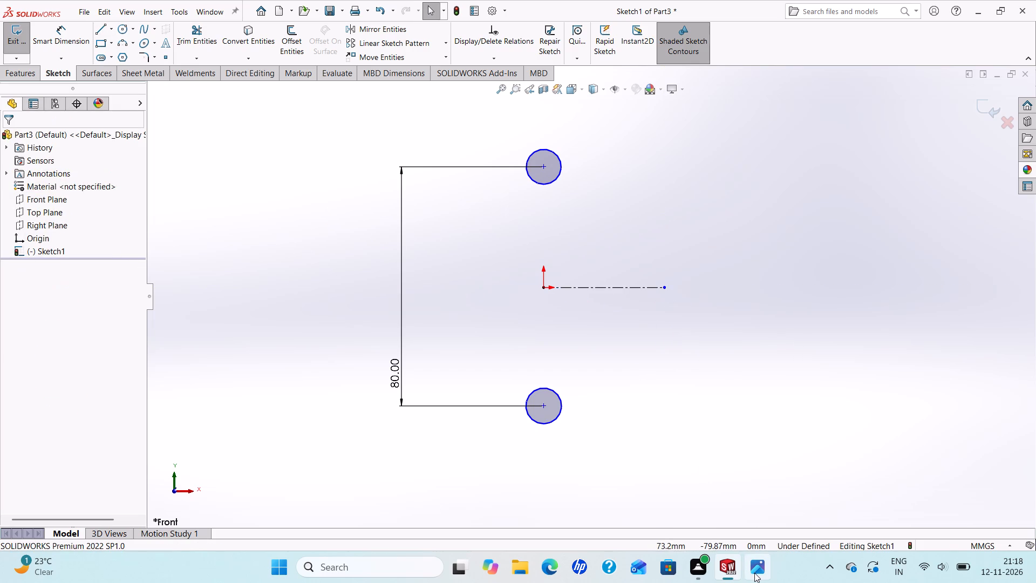
# Check the hole size in the reference drawing and dimension the upper circle's diameter as 12 mm.
pyautogui.click(754, 573)
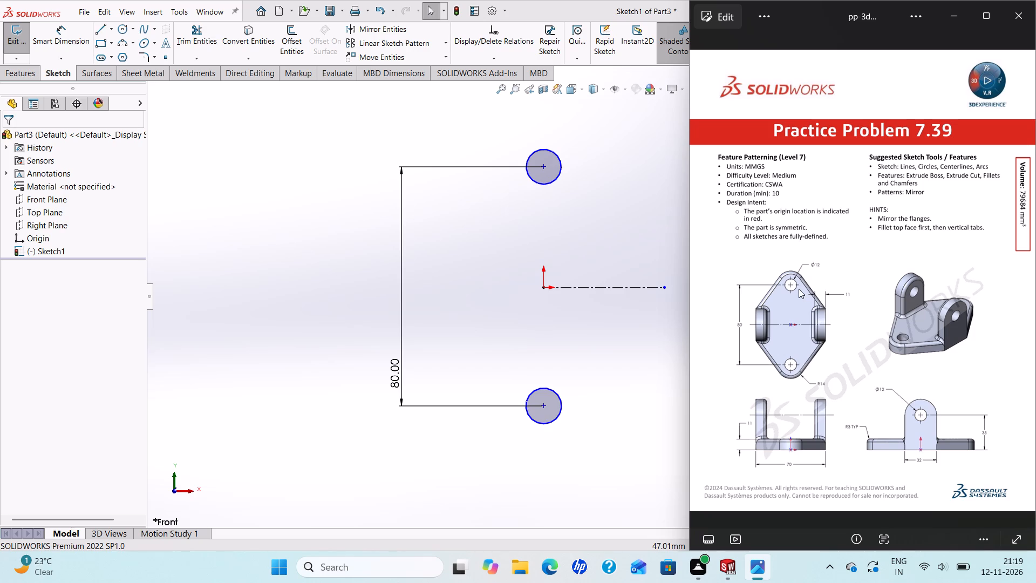
pyautogui.scroll(1, 799, 289)
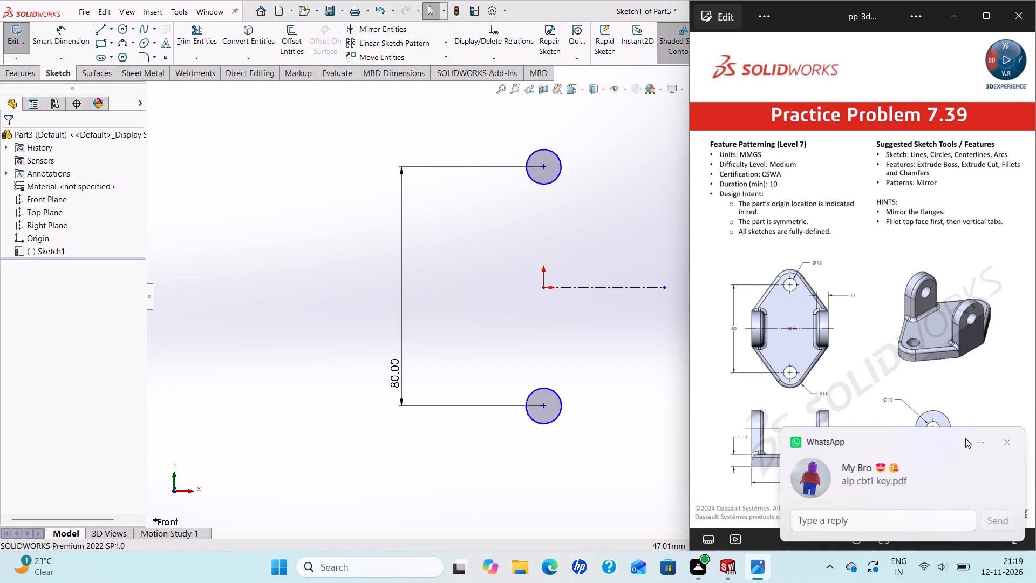
pyautogui.click(1004, 439)
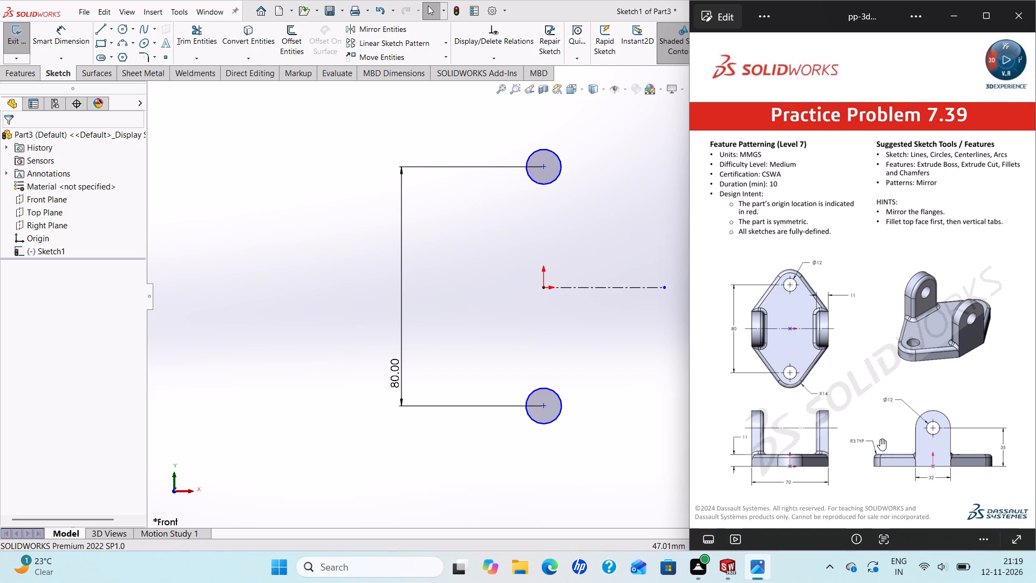
pyautogui.scroll(1, 880, 436)
pyautogui.scroll(-4, 880, 436)
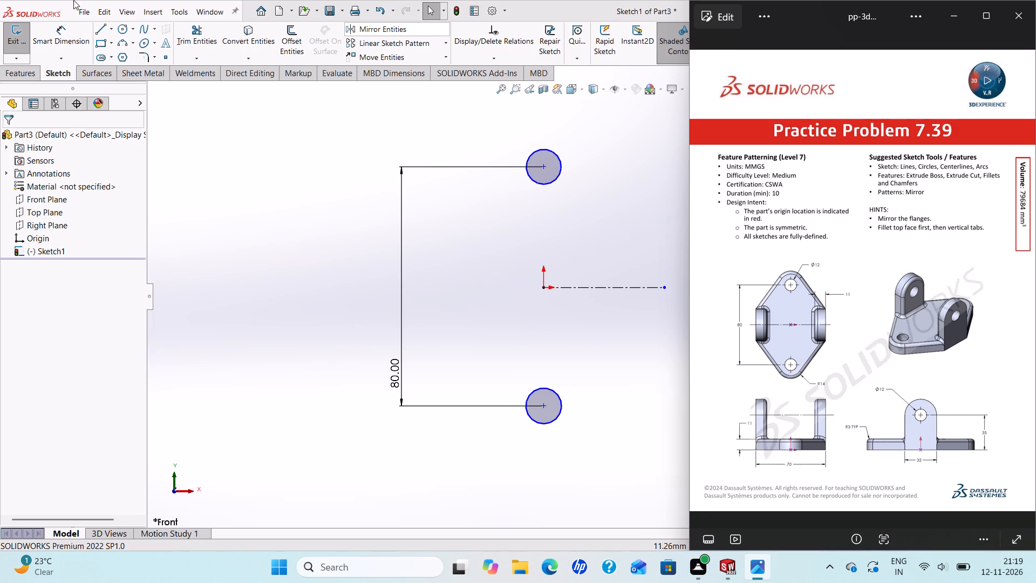
pyautogui.click(67, 35)
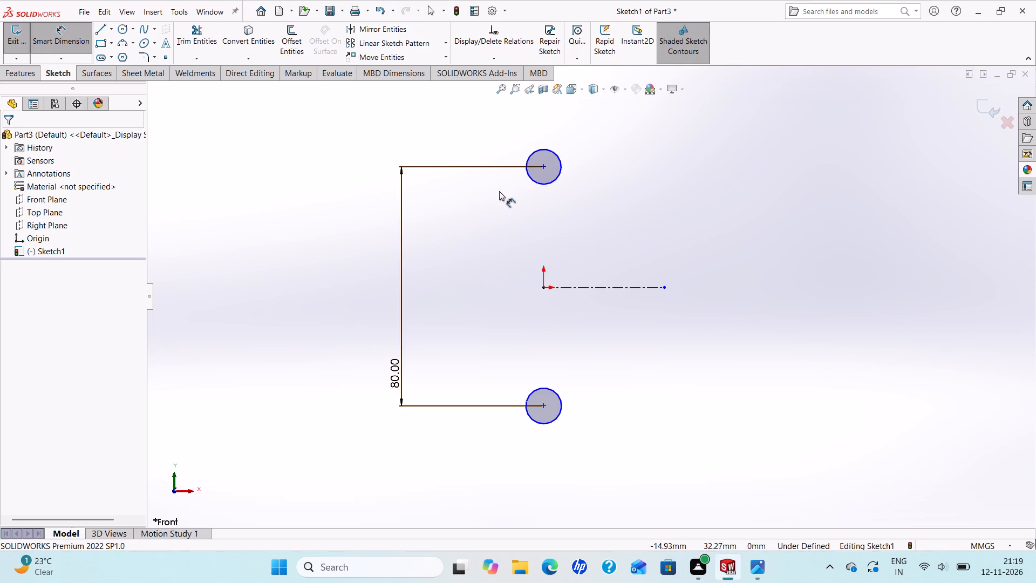
pyautogui.scroll(1, 528, 168)
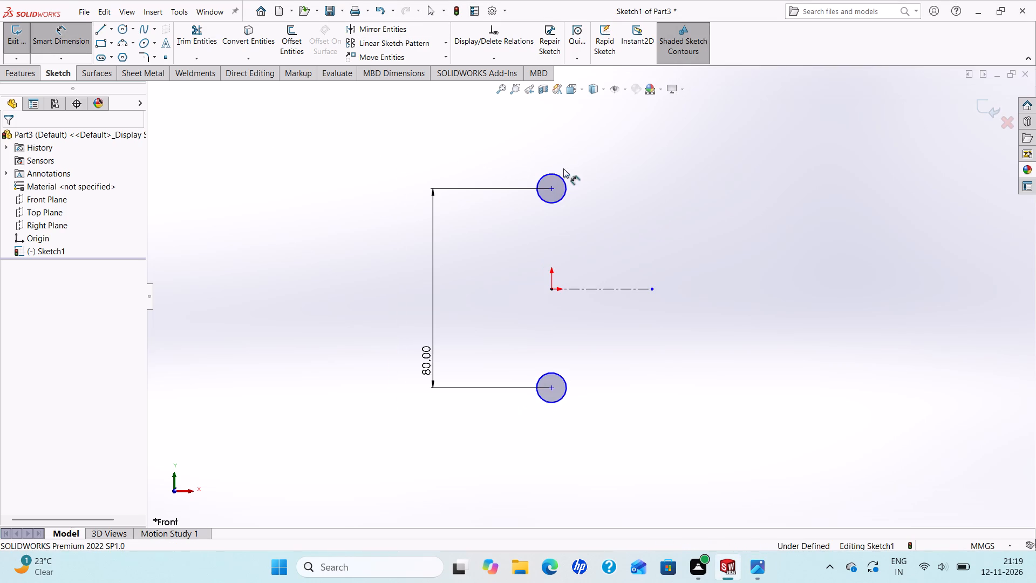
pyautogui.click(557, 177)
pyautogui.click(674, 154)
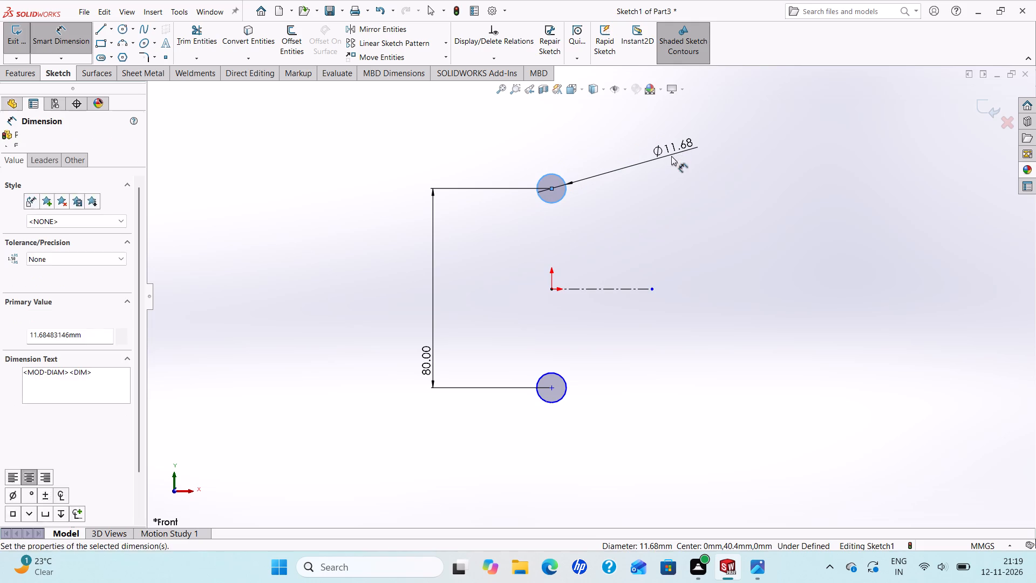
pyautogui.write('12')
pyautogui.press('Return')
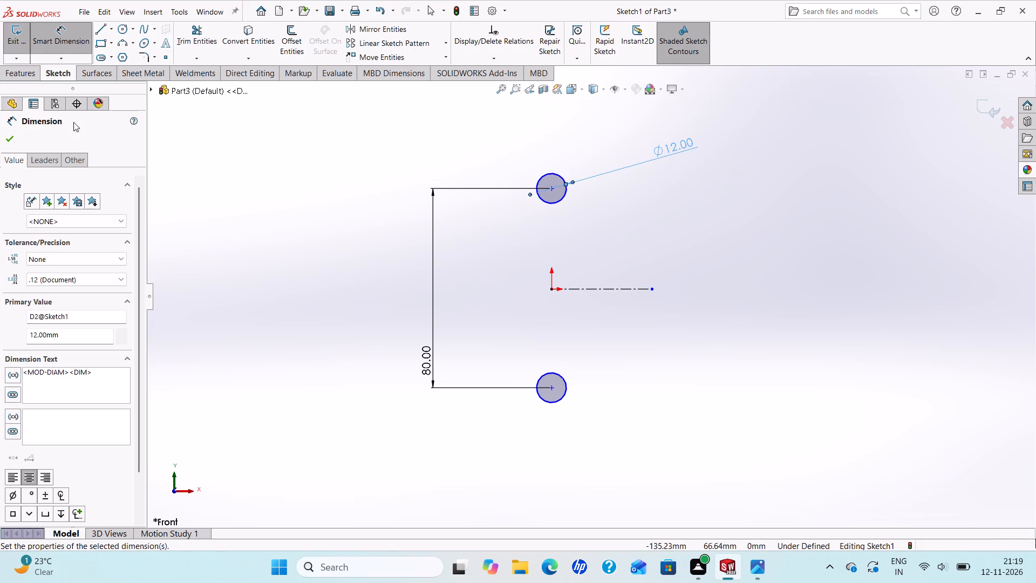
pyautogui.click(13, 138)
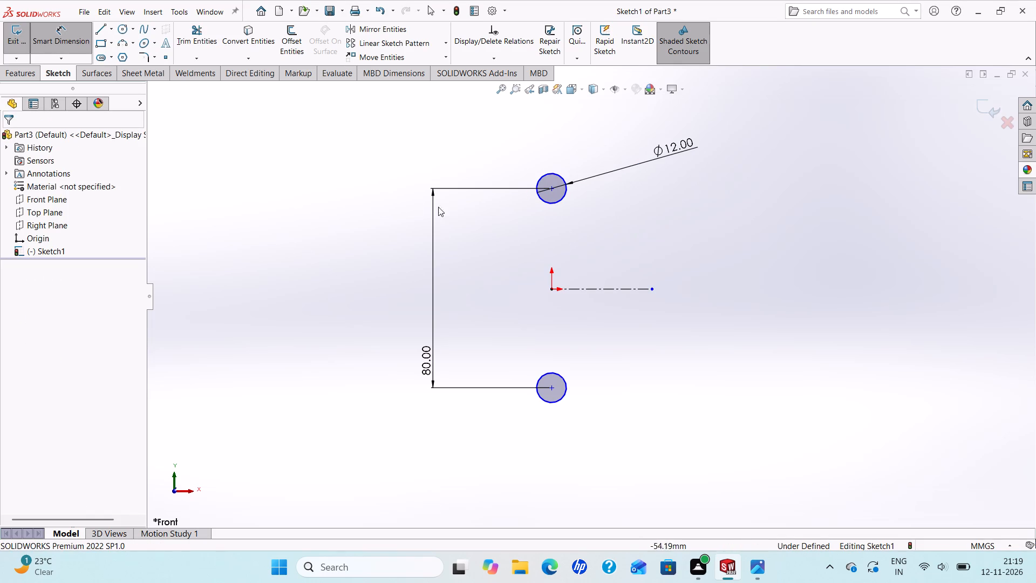
# Add an Equal relation between the upper and lower hole circles.
pyautogui.keyDown('ctrl'); pyautogui.click(548, 203); pyautogui.keyUp('ctrl')
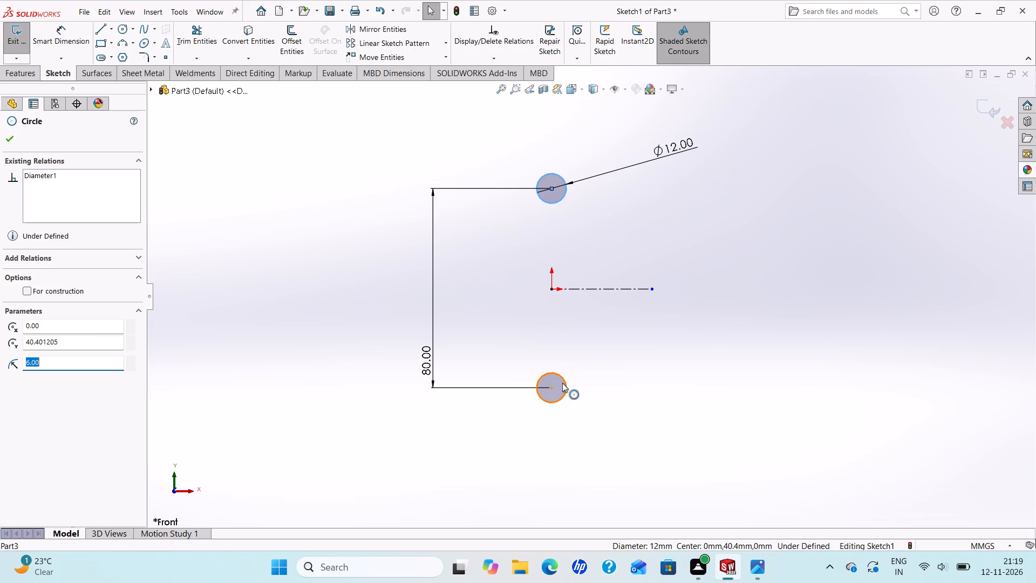
pyautogui.keyDown('ctrl'); pyautogui.click(568, 387); pyautogui.keyUp('ctrl')
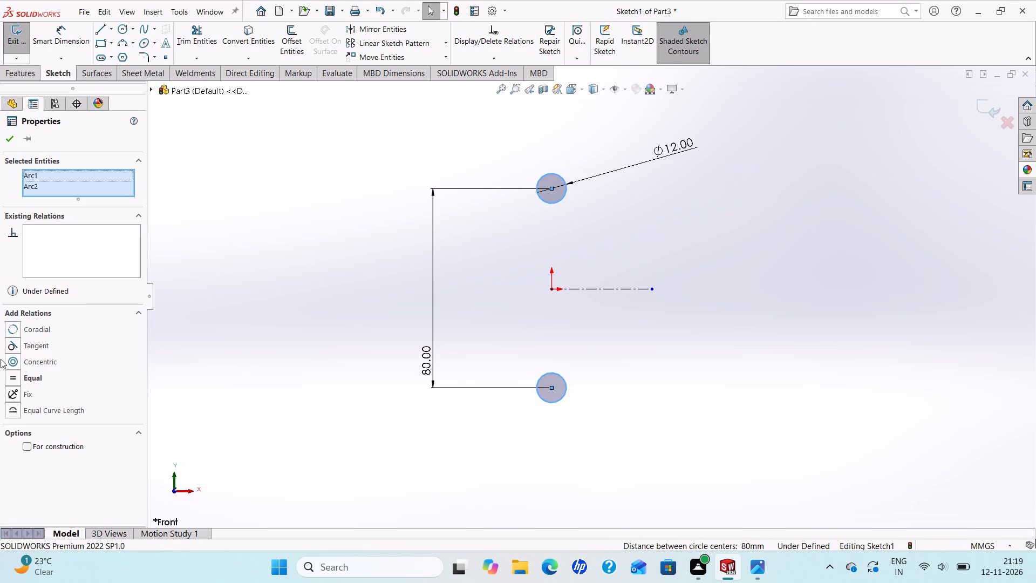
pyautogui.click(10, 372)
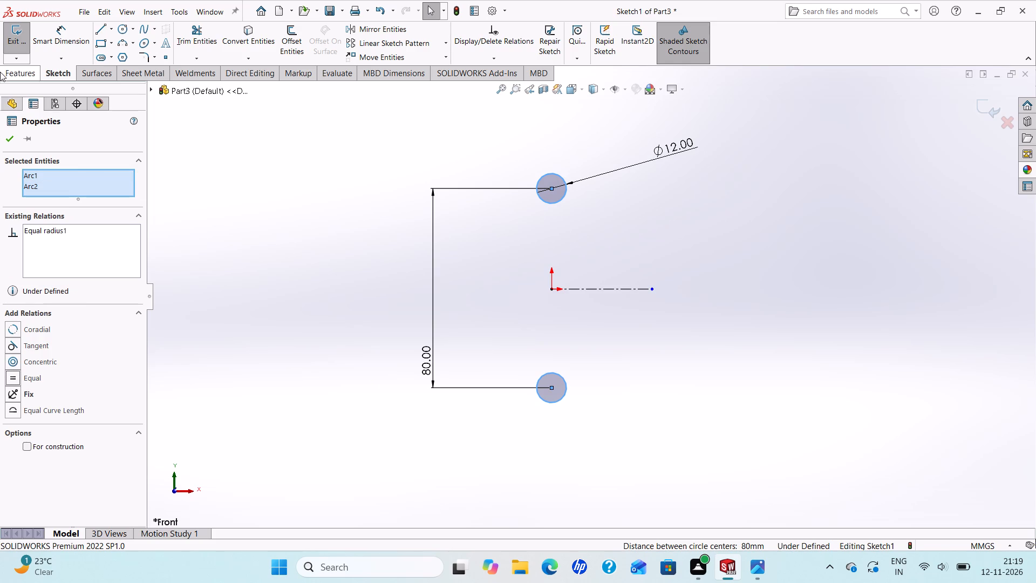
pyautogui.click(3, 136)
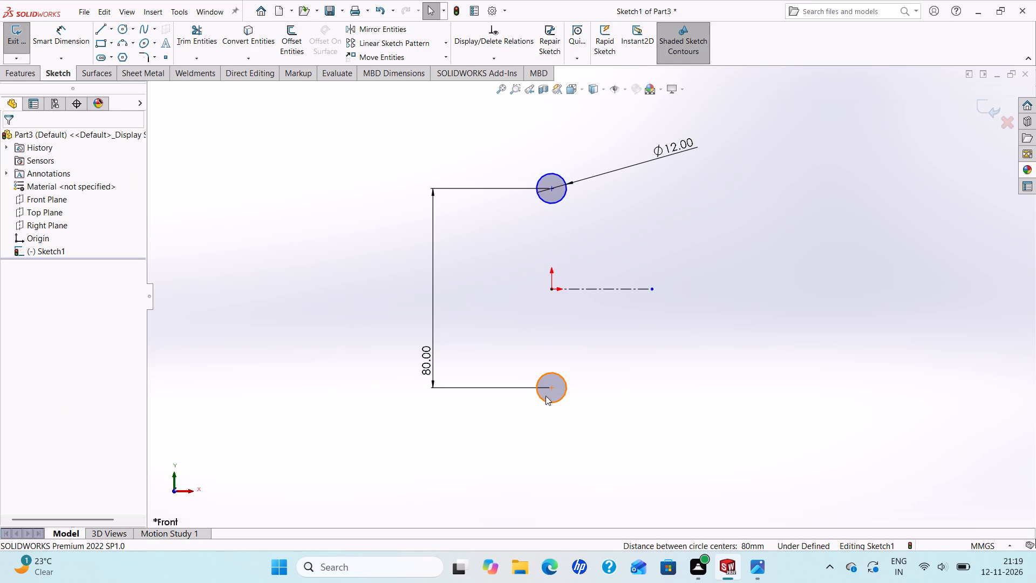
# Make the two hole circles symmetric about the horizontal centerline.
pyautogui.keyDown('ctrl'); pyautogui.click(562, 381); pyautogui.keyUp('ctrl')
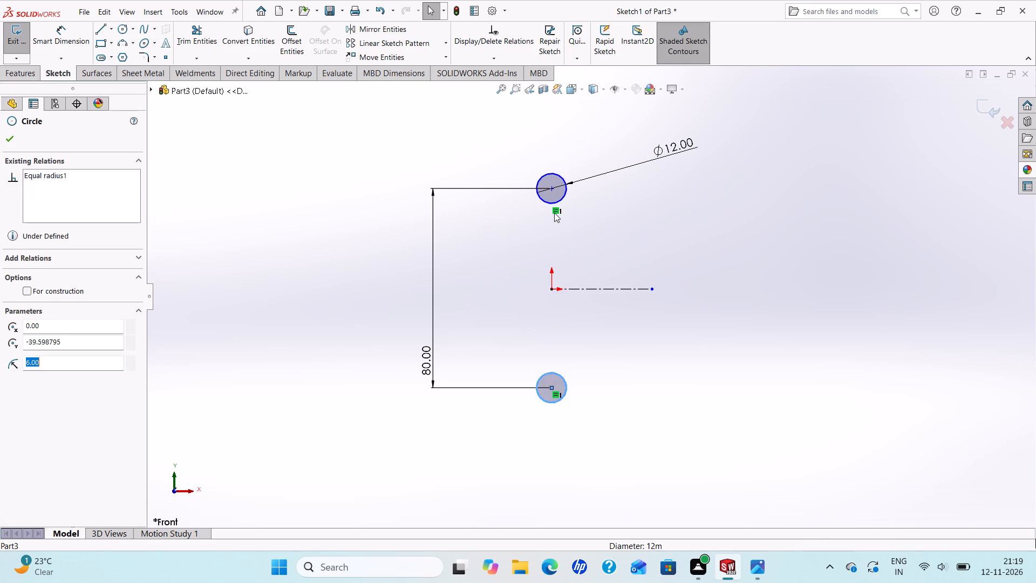
pyautogui.keyDown('ctrl'); pyautogui.click(561, 204); pyautogui.keyUp('ctrl')
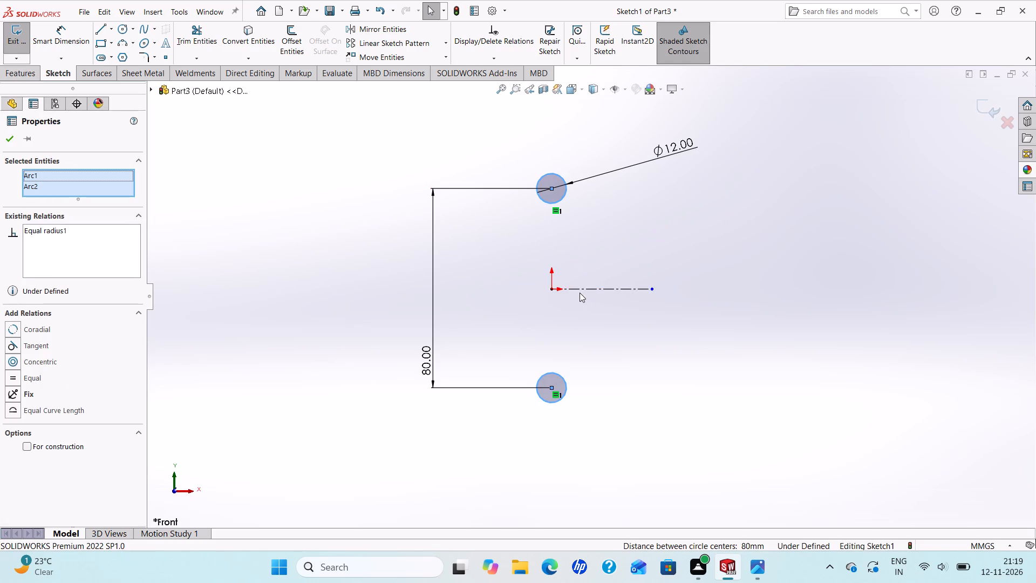
pyautogui.keyDown('ctrl'); pyautogui.click(580, 288); pyautogui.keyUp('ctrl')
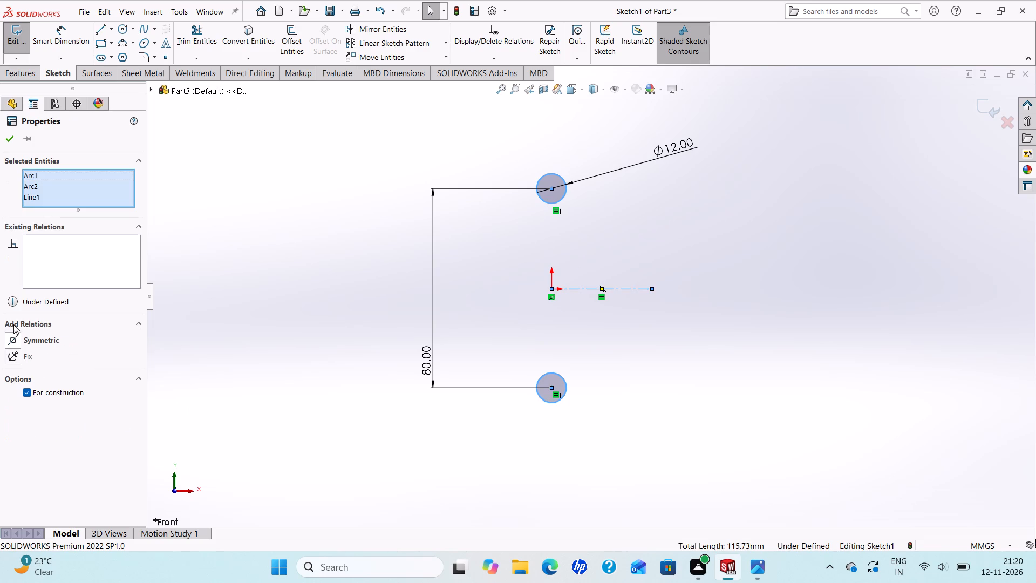
pyautogui.click(11, 334)
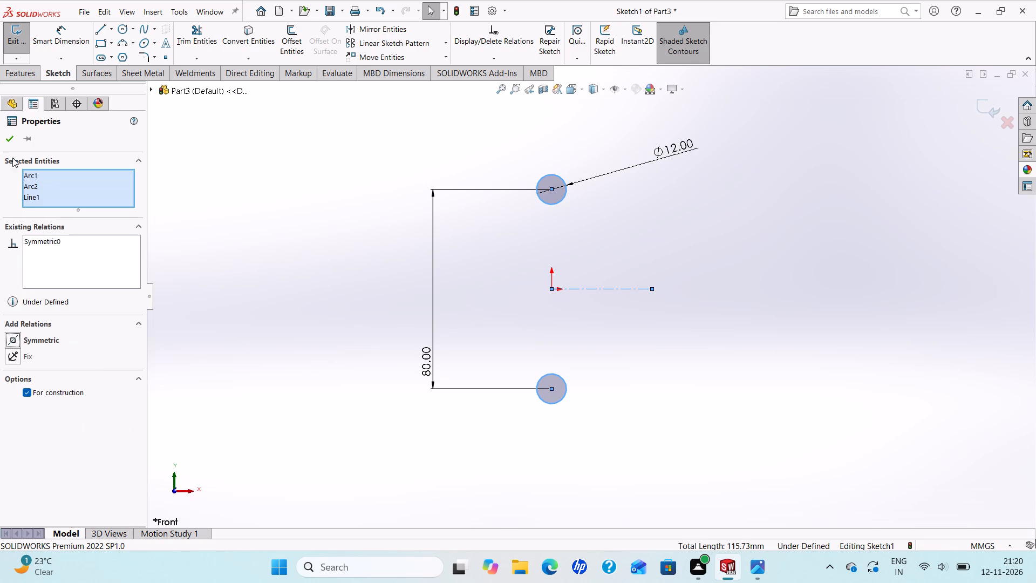
pyautogui.click(11, 144)
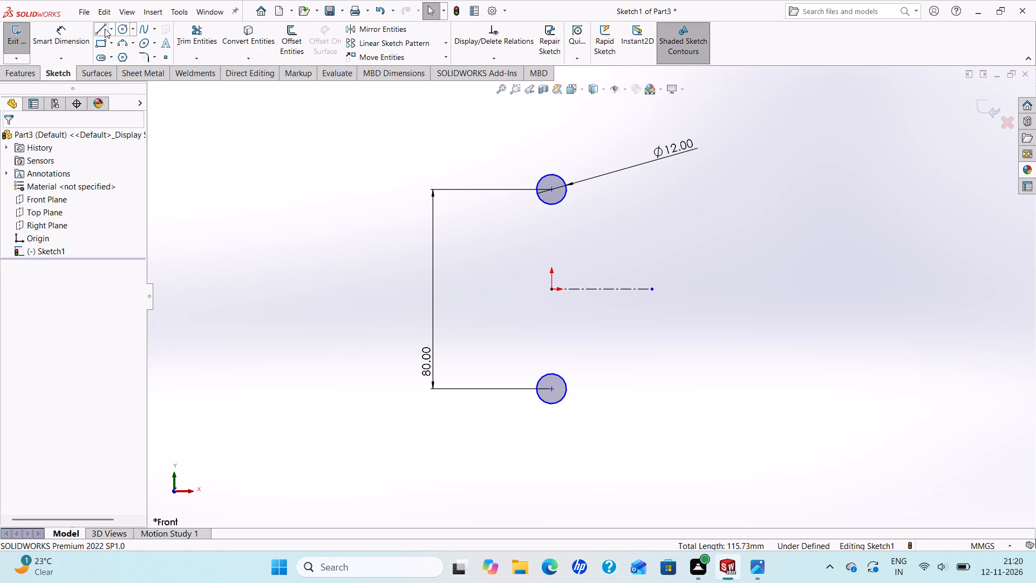
# Sketch a larger circle concentric with each hole circle, about 18.7 mm radius on the upper one and about 18.2 mm on the lower.
pyautogui.click(121, 29)
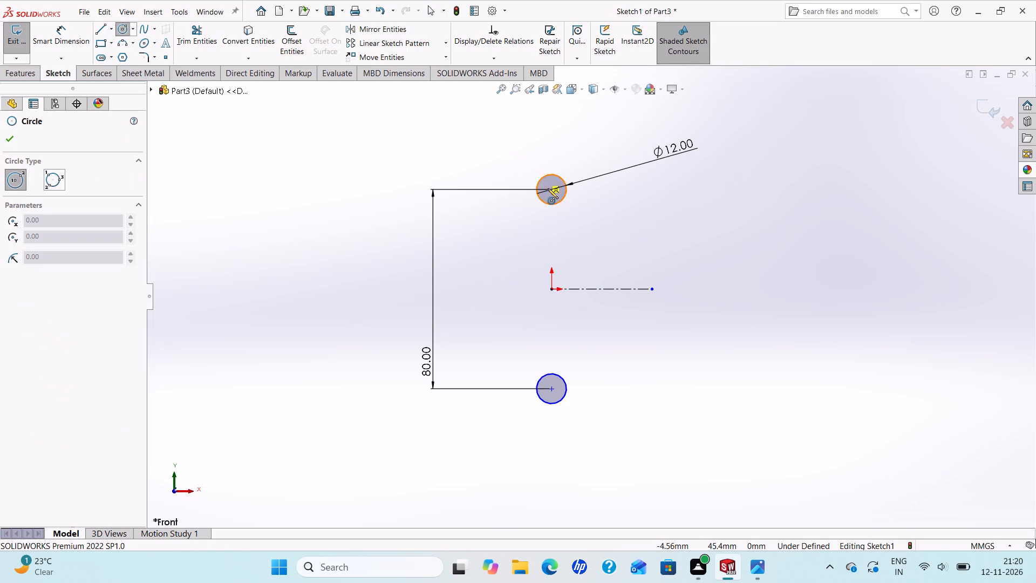
pyautogui.click(553, 188)
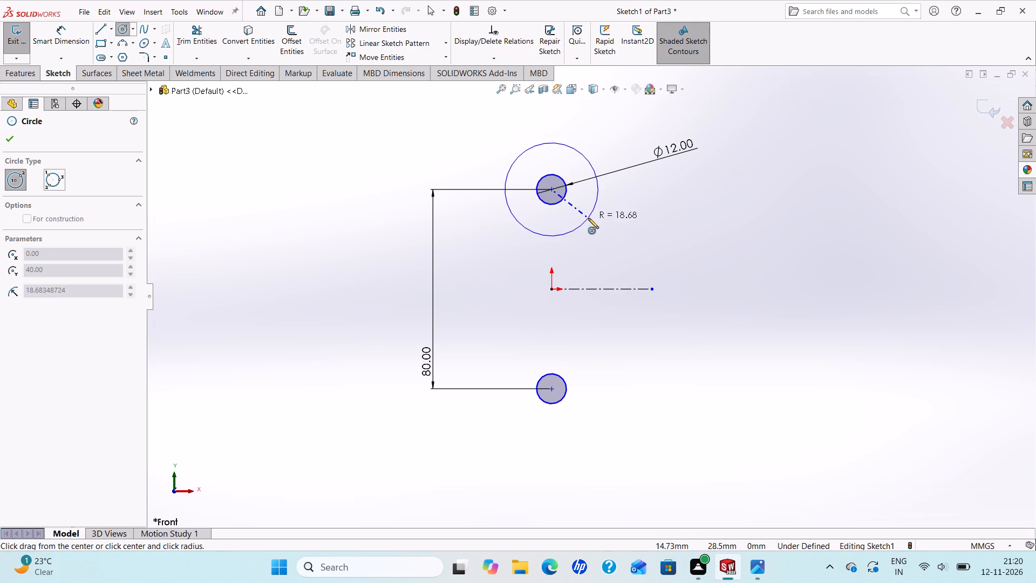
pyautogui.click(588, 218)
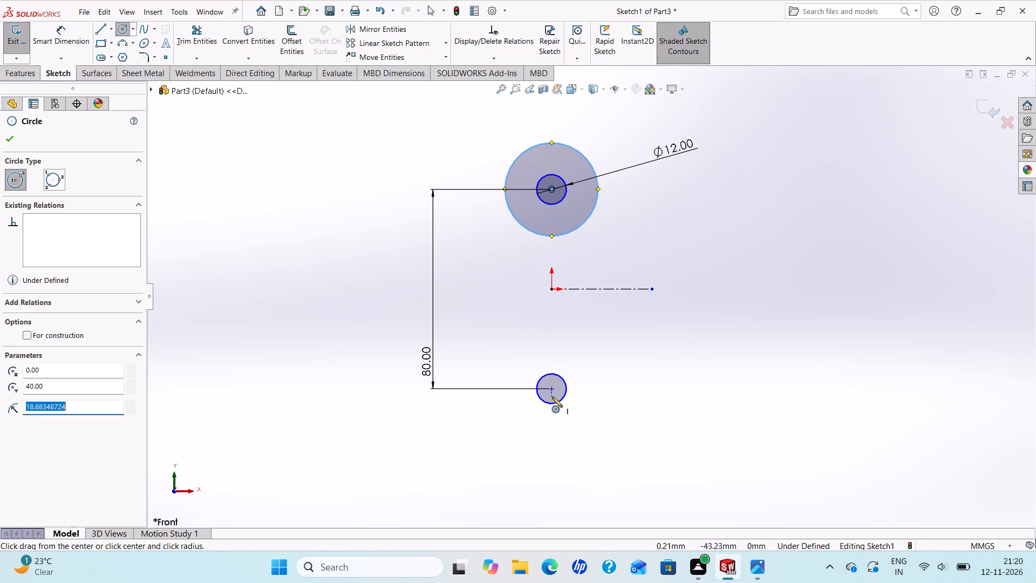
pyautogui.click(552, 391)
pyautogui.click(587, 417)
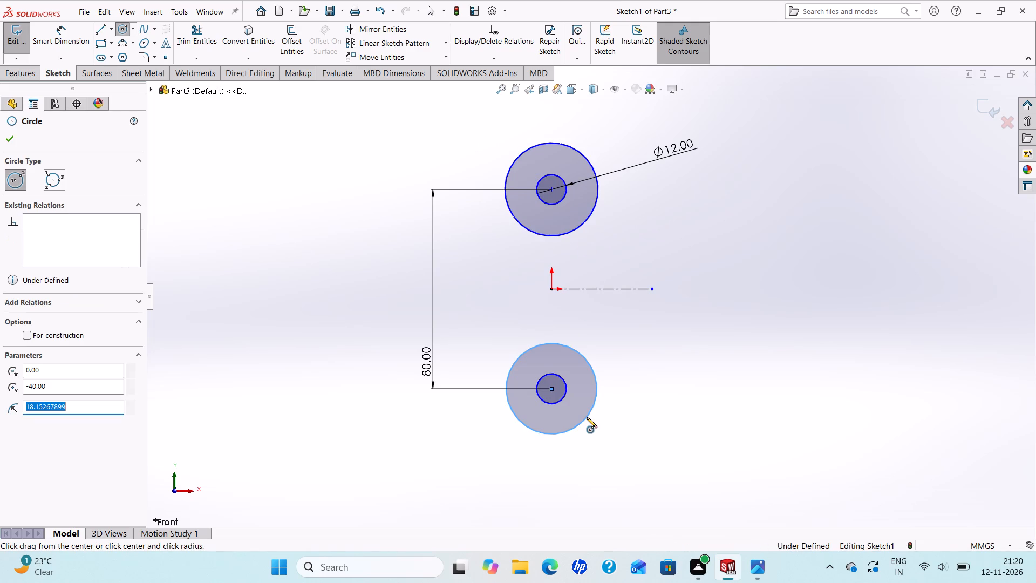
pyautogui.rightClick(587, 417)
pyautogui.click(605, 421)
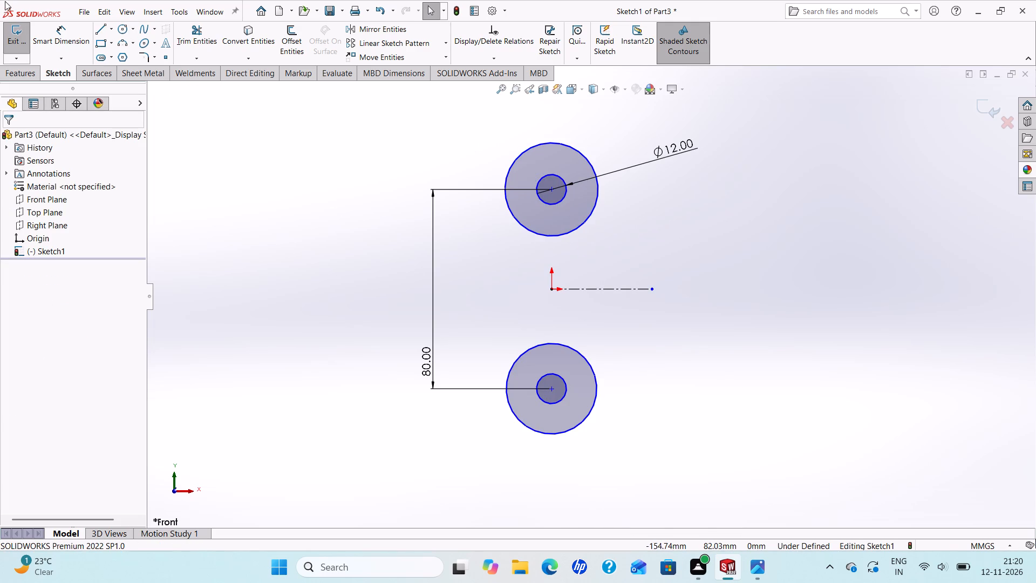
# Dimension the upper outer circle's diameter as 24 mm.
pyautogui.click(60, 33)
pyautogui.scroll(2, 533, 152)
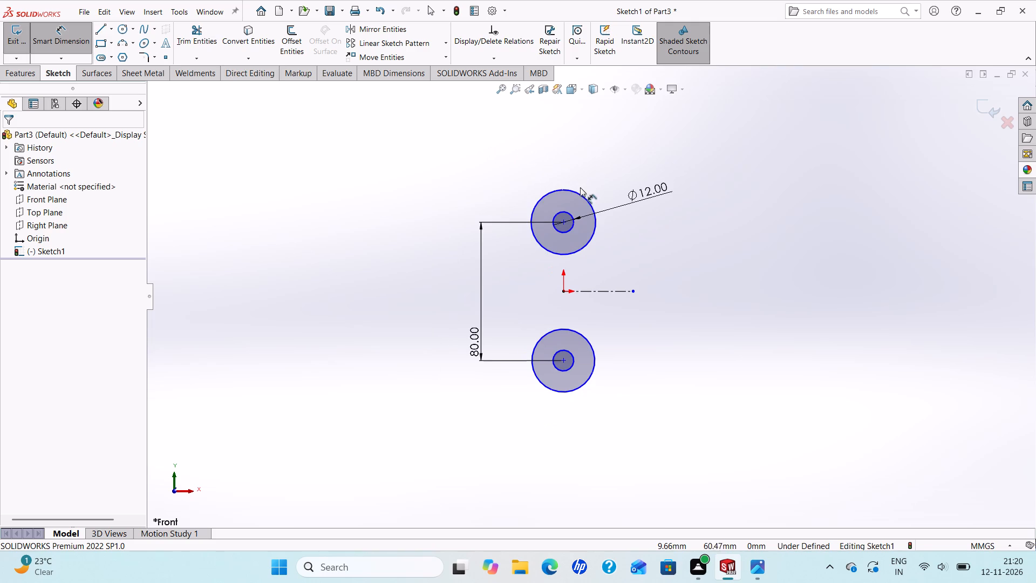
pyautogui.click(579, 193)
pyautogui.click(660, 150)
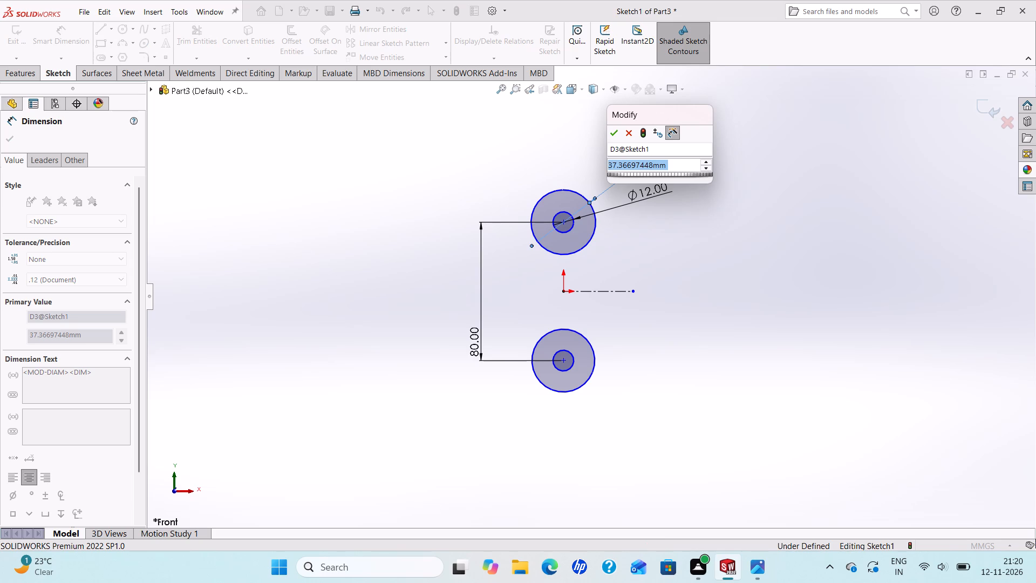
pyautogui.write('24')
pyautogui.press('Return')
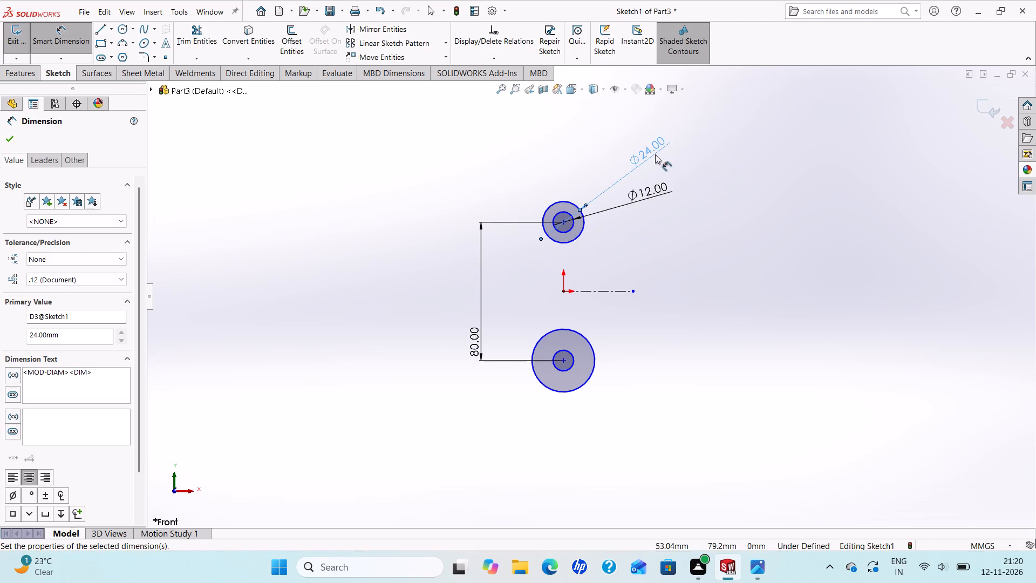
# Change the upper outer circle's diameter dimension to 28 mm.
pyautogui.moveTo(71, 336); pyautogui.dragTo(0, 323)
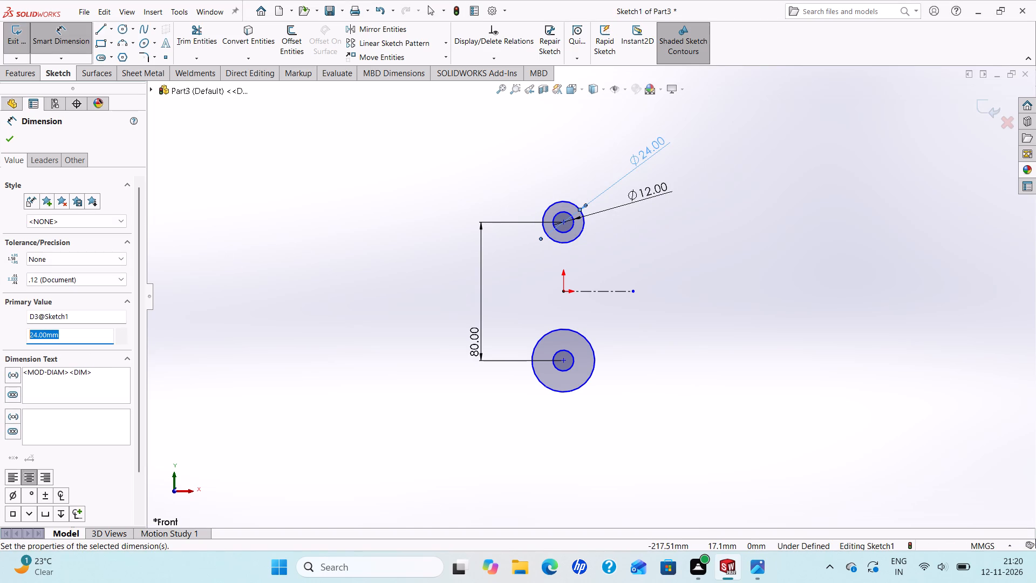
pyautogui.moveTo(0, 323); pyautogui.dragTo(0, 326)
pyautogui.write('28')
pyautogui.press('Return')
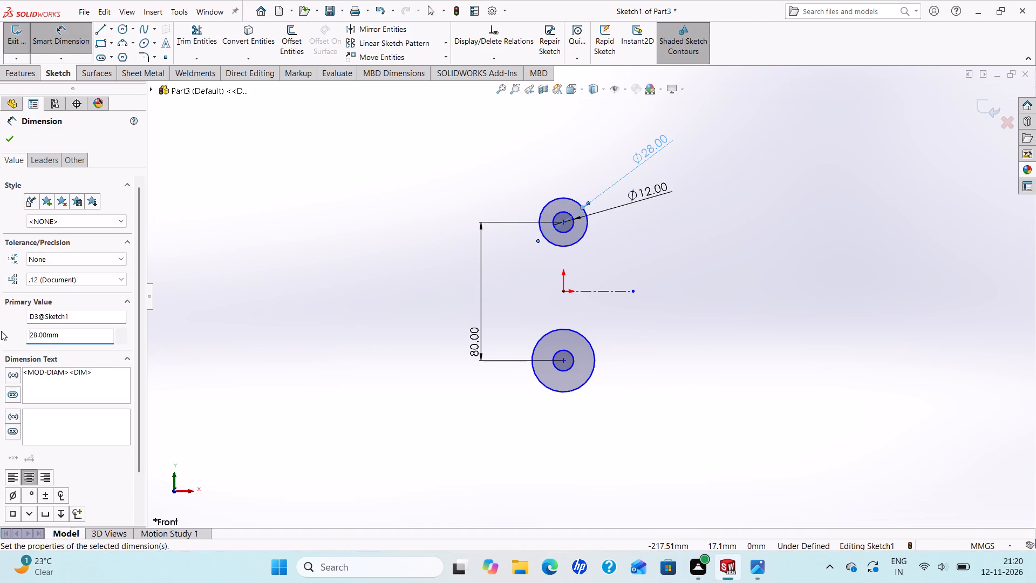
# Dimension the lower outer circle's diameter as 28 mm.
pyautogui.click(554, 384)
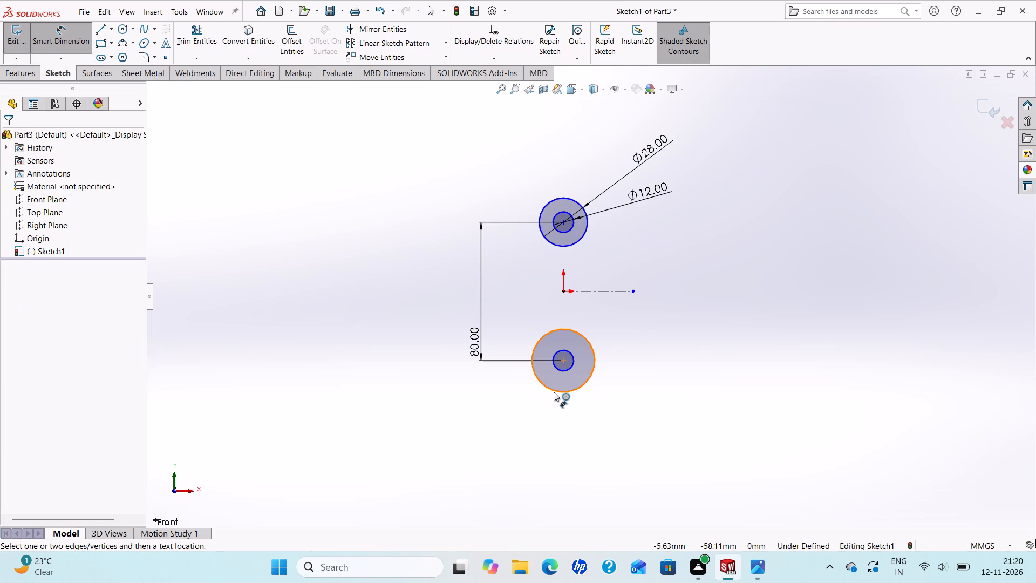
pyautogui.click(554, 392)
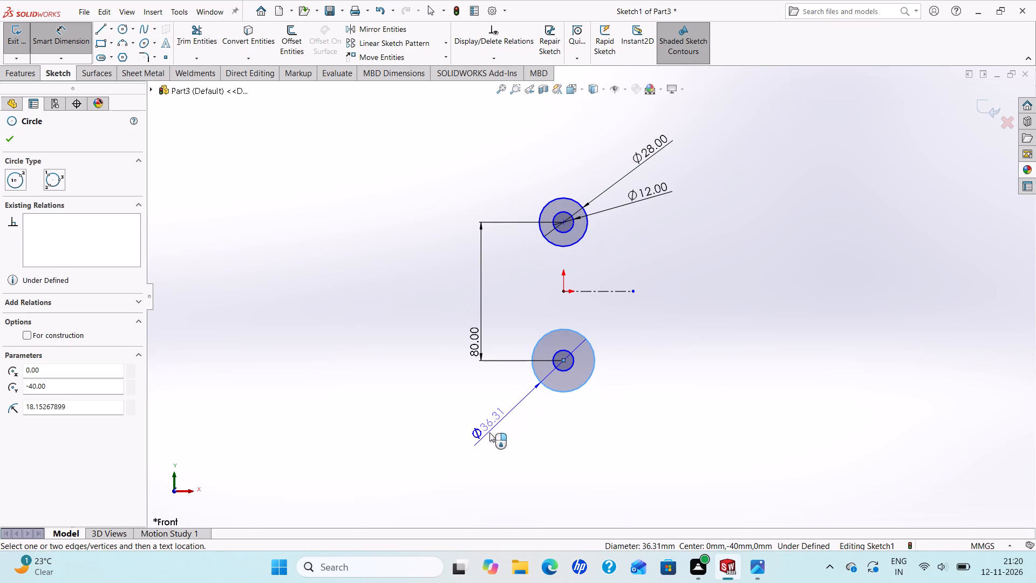
pyautogui.click(489, 432)
pyautogui.write('28')
pyautogui.press('Return')
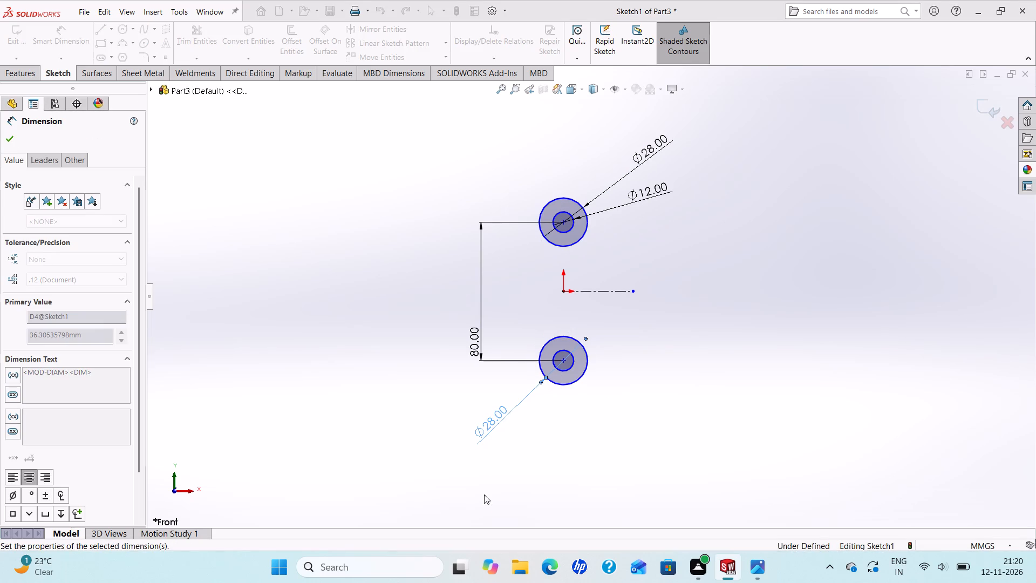
pyautogui.click(11, 137)
# Consult the reference drawing and sketch a vertical line about 41.5 mm long passing through the centerline's free end.
pyautogui.click(761, 571)
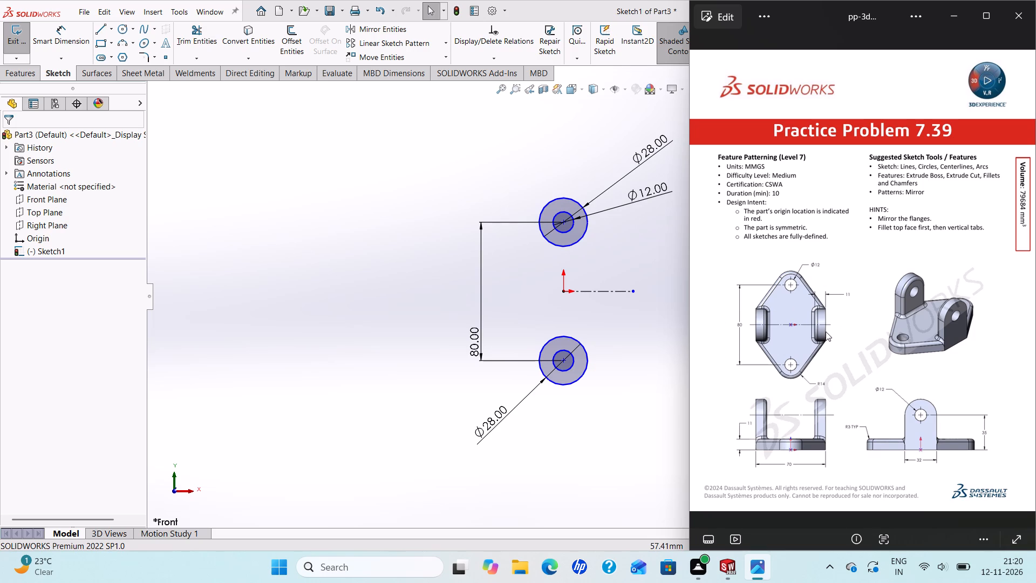
pyautogui.scroll(1, 826, 331)
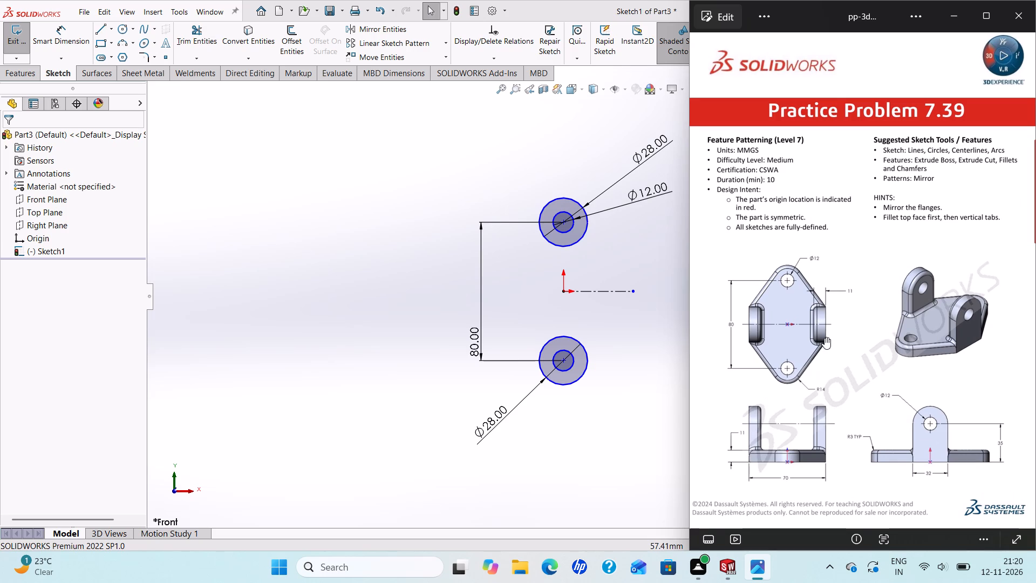
pyautogui.scroll(-1, 852, 391)
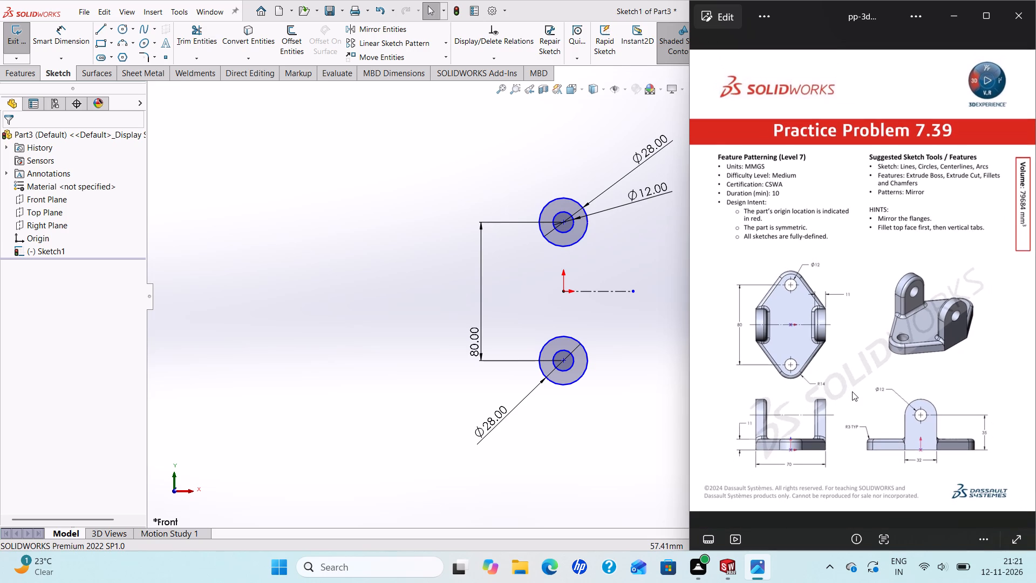
pyautogui.scroll(-1, 852, 391)
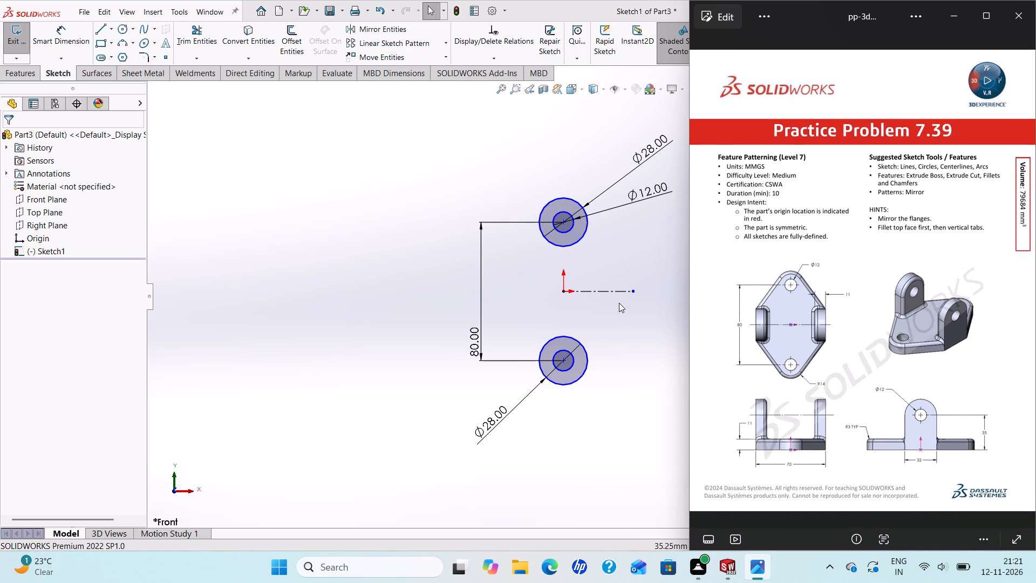
pyautogui.click(104, 28)
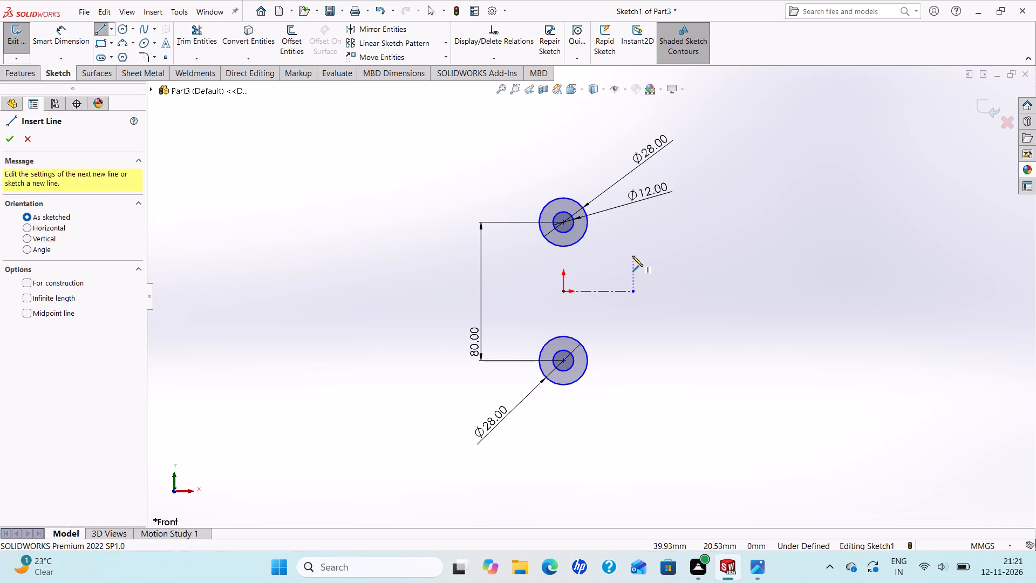
pyautogui.click(632, 255)
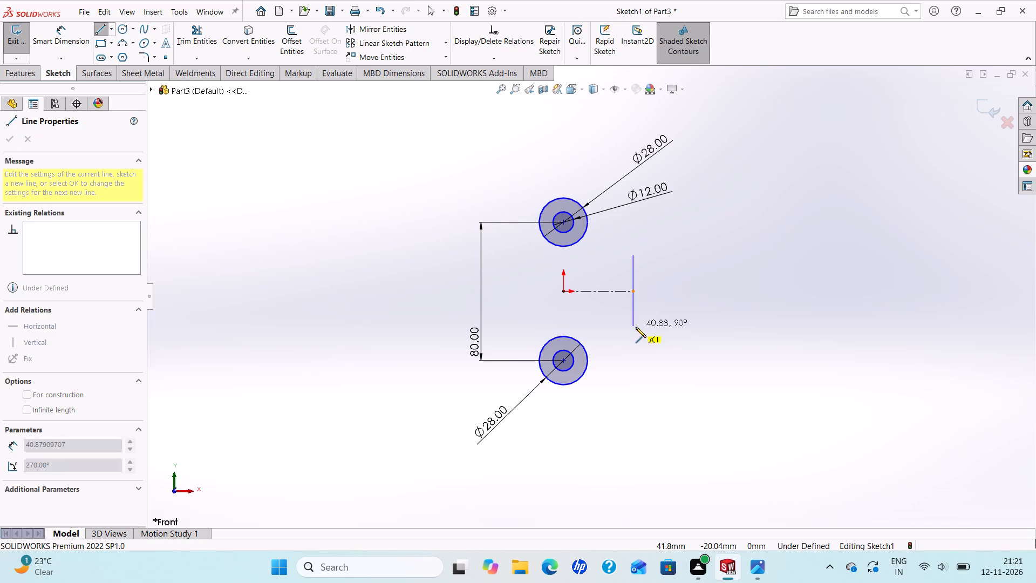
pyautogui.click(636, 327)
pyautogui.rightClick(636, 327)
pyautogui.click(646, 330)
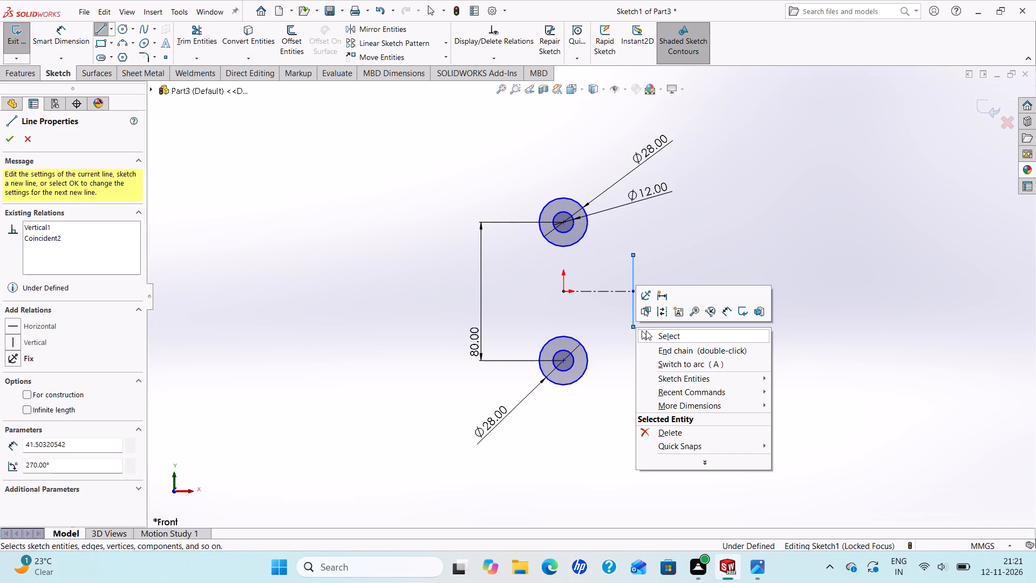
# Dimension the vertical line's length as 32 mm.
pyautogui.click(60, 31)
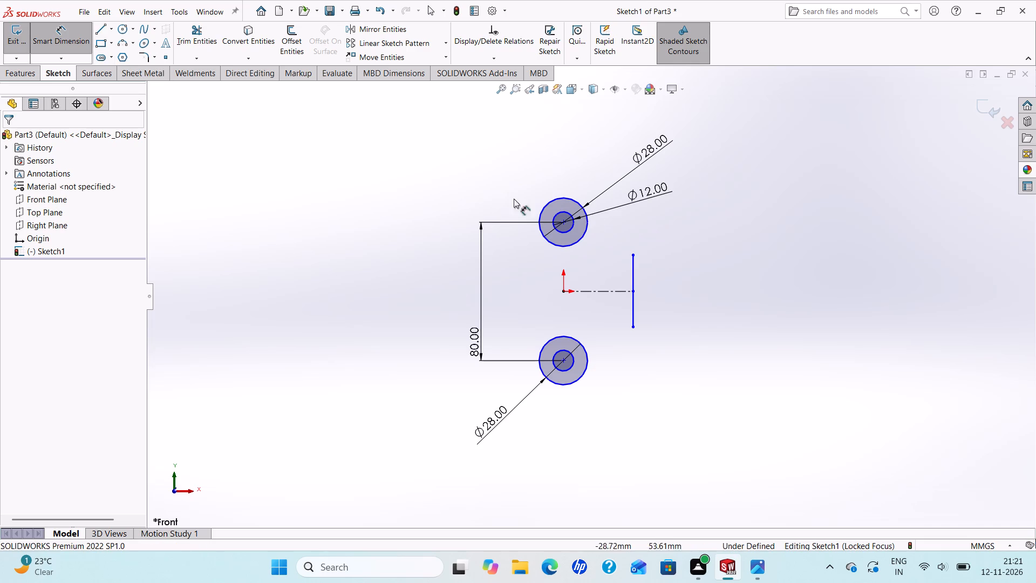
pyautogui.click(634, 272)
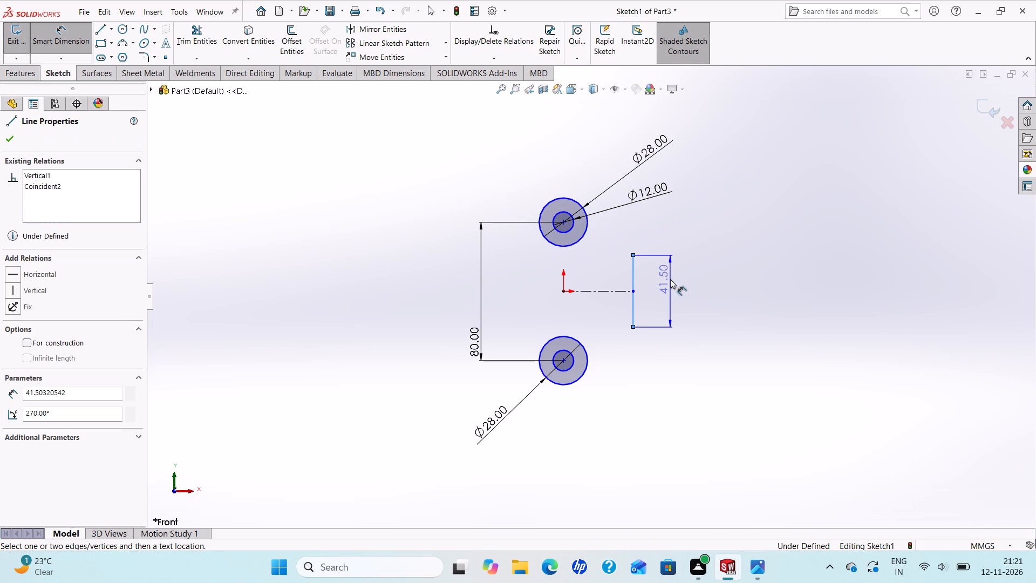
pyautogui.click(670, 279)
pyautogui.write('32')
pyautogui.press('Return')
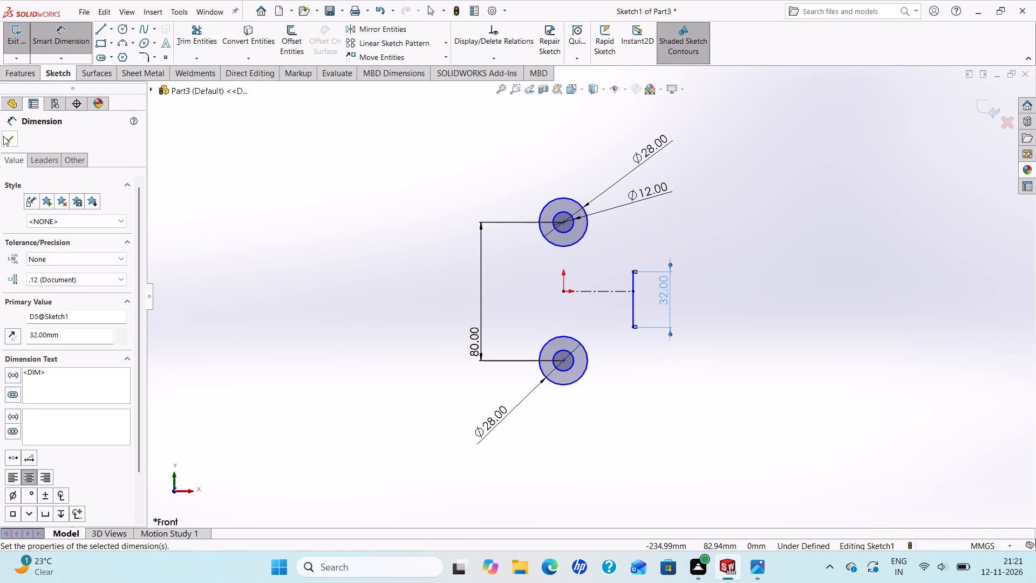
pyautogui.click(3, 136)
# Dimension the distance from the vertical line's upper endpoint to the horizontal centerline as 16 mm.
pyautogui.click(50, 42)
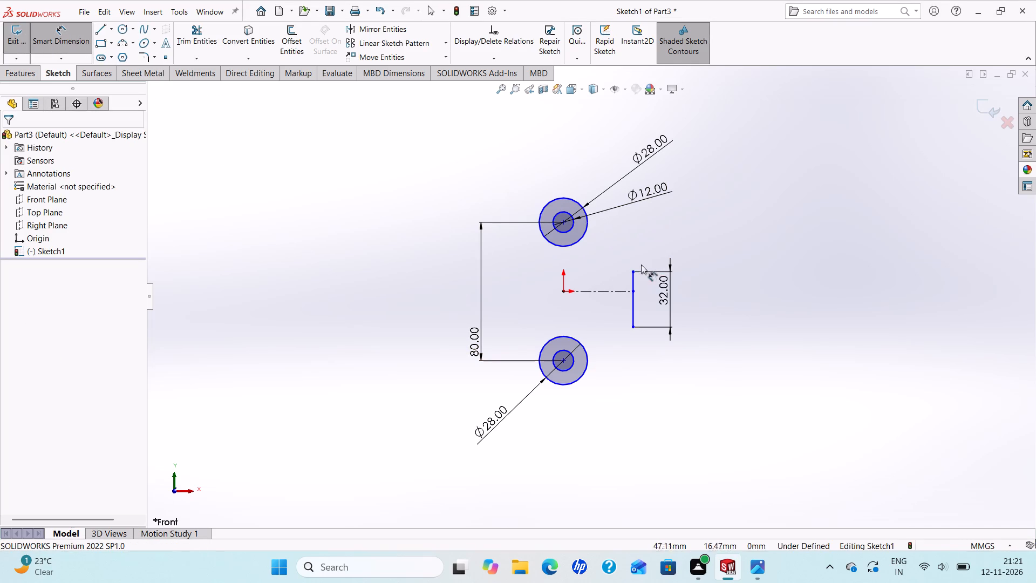
pyautogui.click(634, 274)
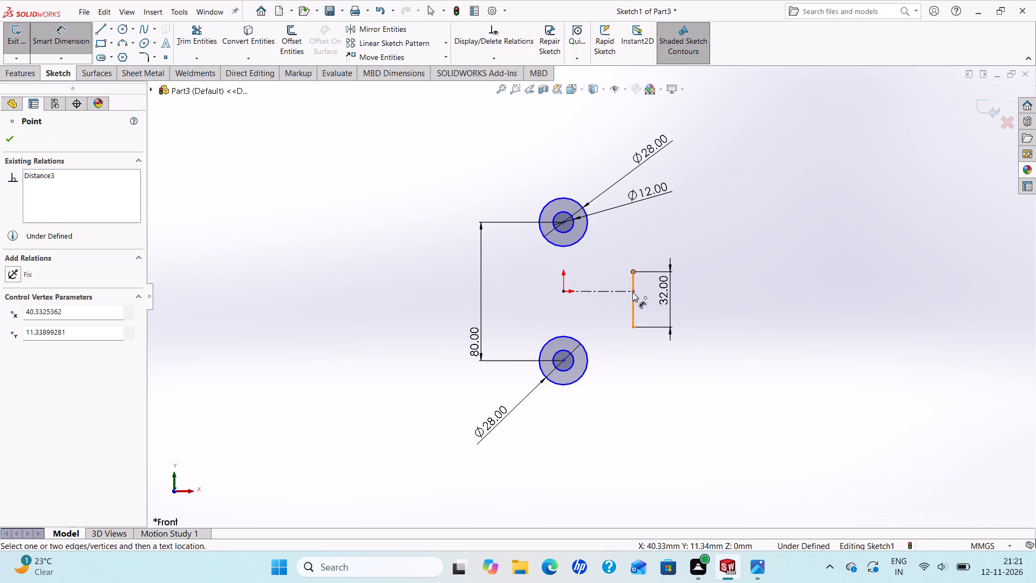
pyautogui.moveTo(632, 293); pyautogui.dragTo(639, 299)
pyautogui.click(728, 304)
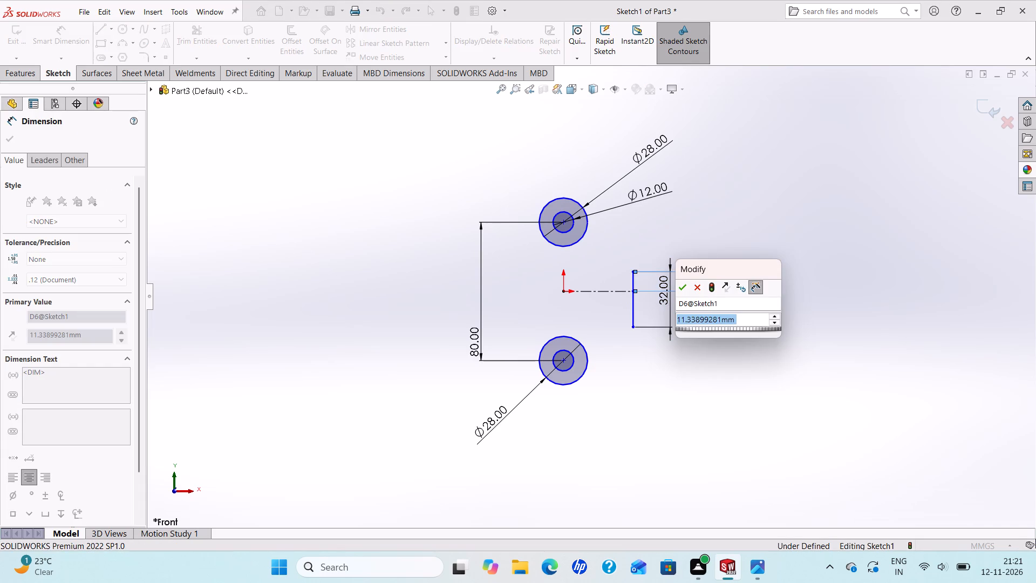
pyautogui.write('16')
pyautogui.press('Return')
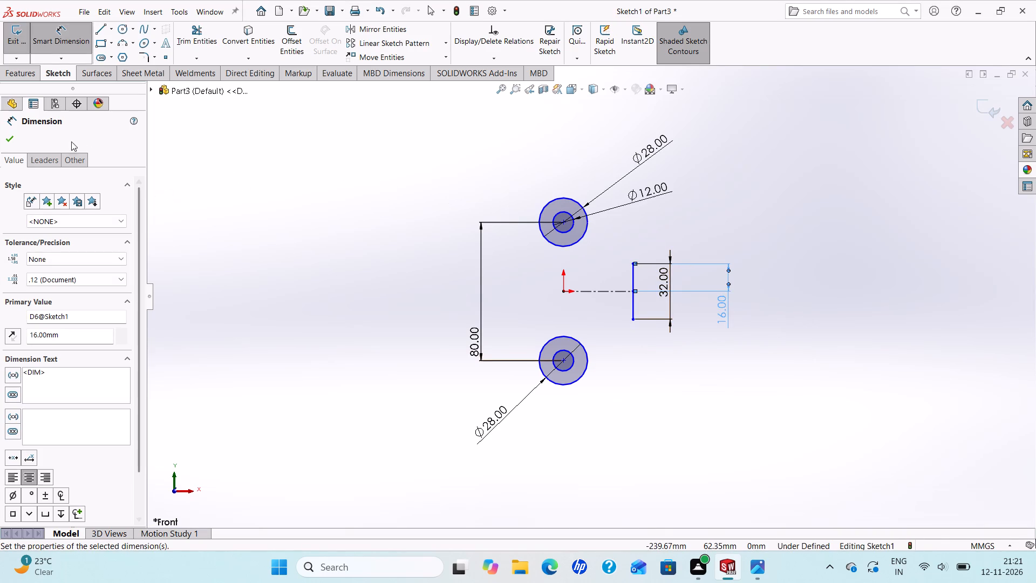
pyautogui.click(11, 140)
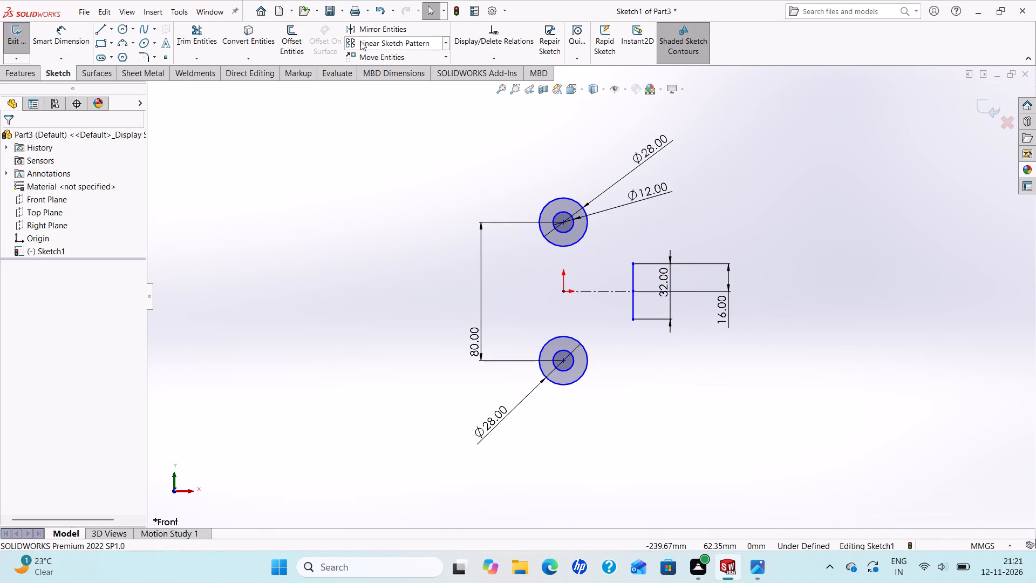
# Sketch a vertical centerline about 62 mm long from the origin up through the upper circles.
pyautogui.click(112, 30)
pyautogui.click(118, 52)
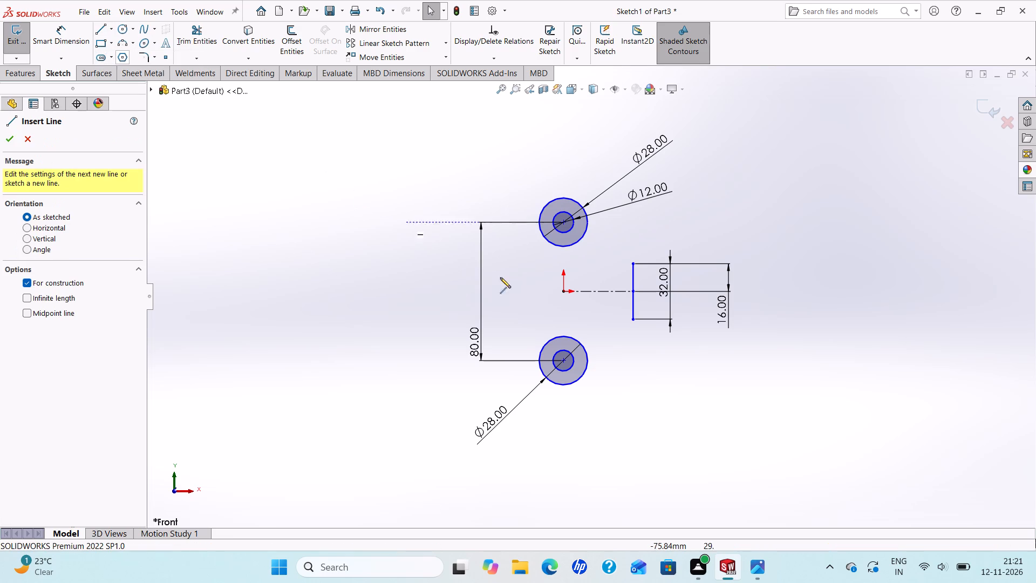
pyautogui.click(564, 291)
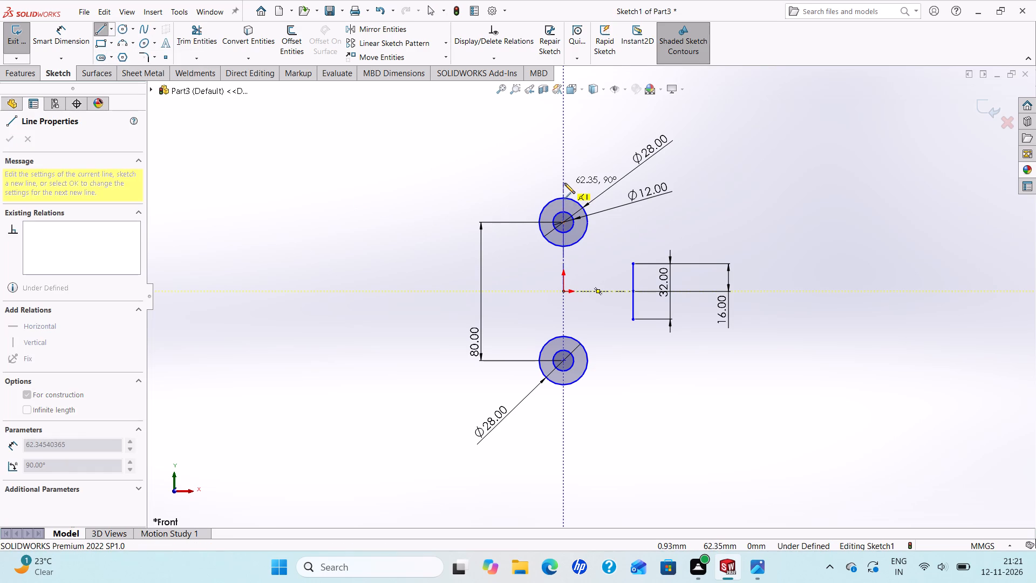
pyautogui.click(564, 183)
pyautogui.rightClick(564, 183)
pyautogui.click(588, 190)
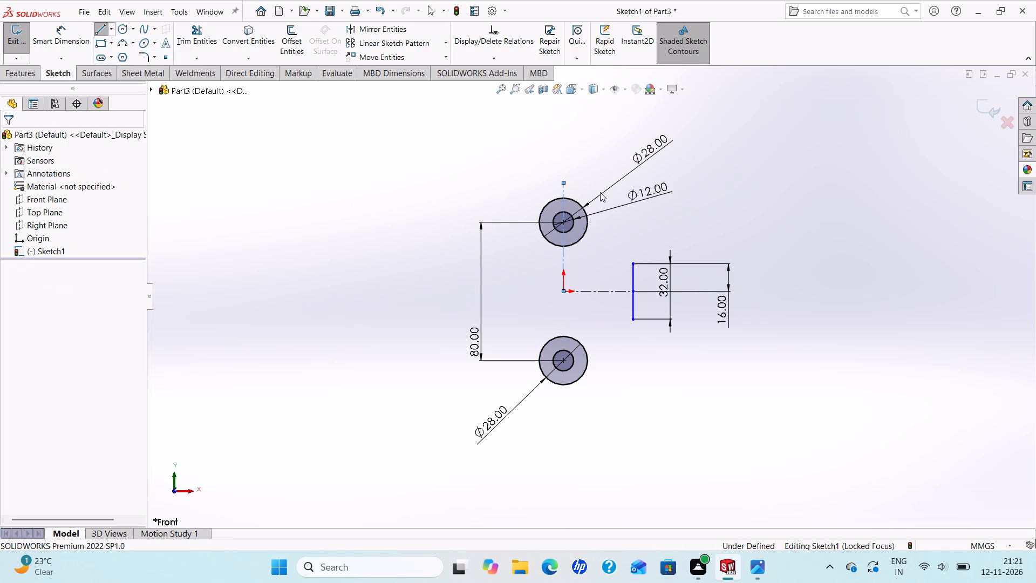
# Mirror the 32 mm vertical line about the vertical centerline, keeping the original.
pyautogui.click(386, 30)
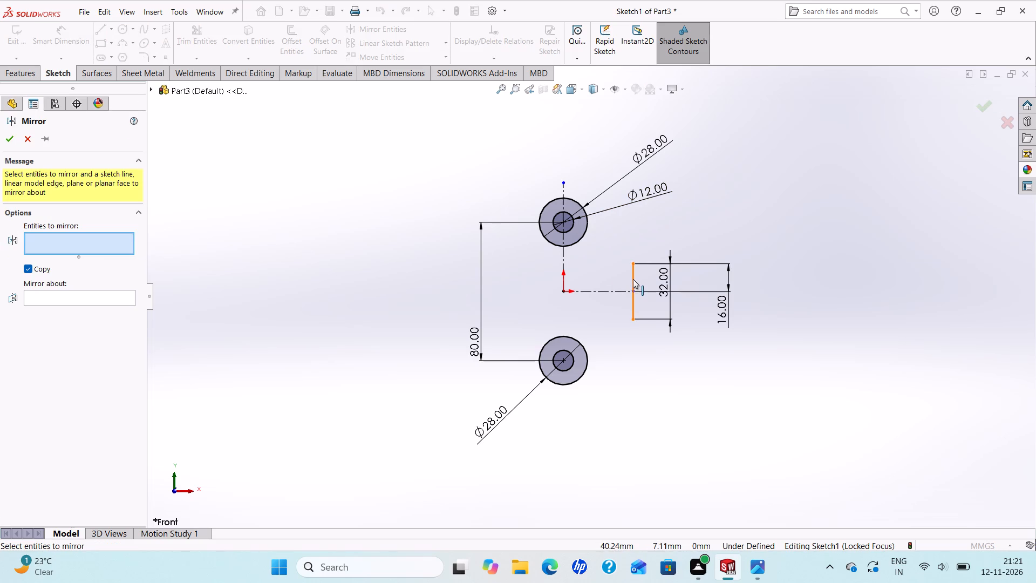
pyautogui.click(633, 279)
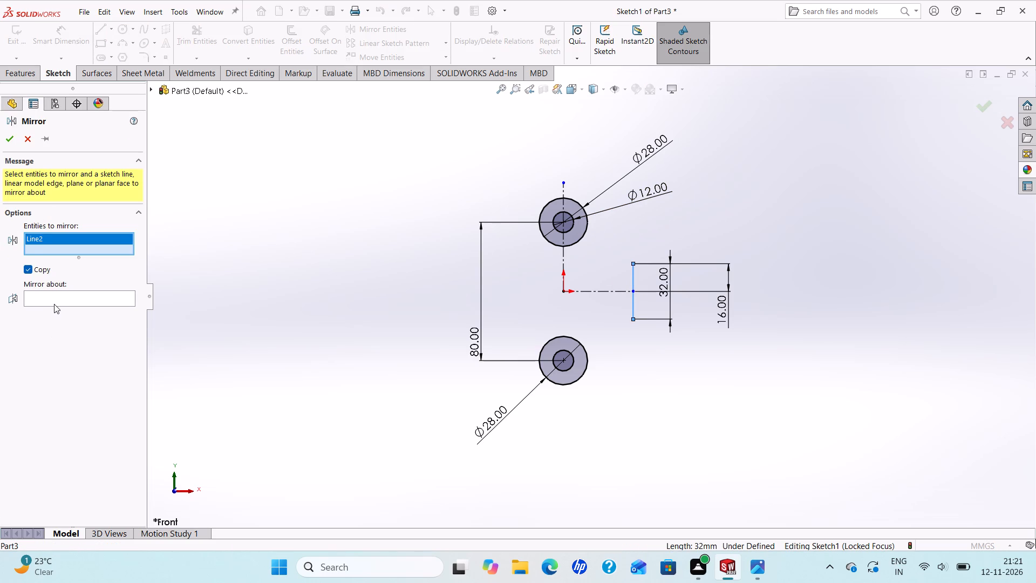
pyautogui.click(56, 300)
pyautogui.click(564, 261)
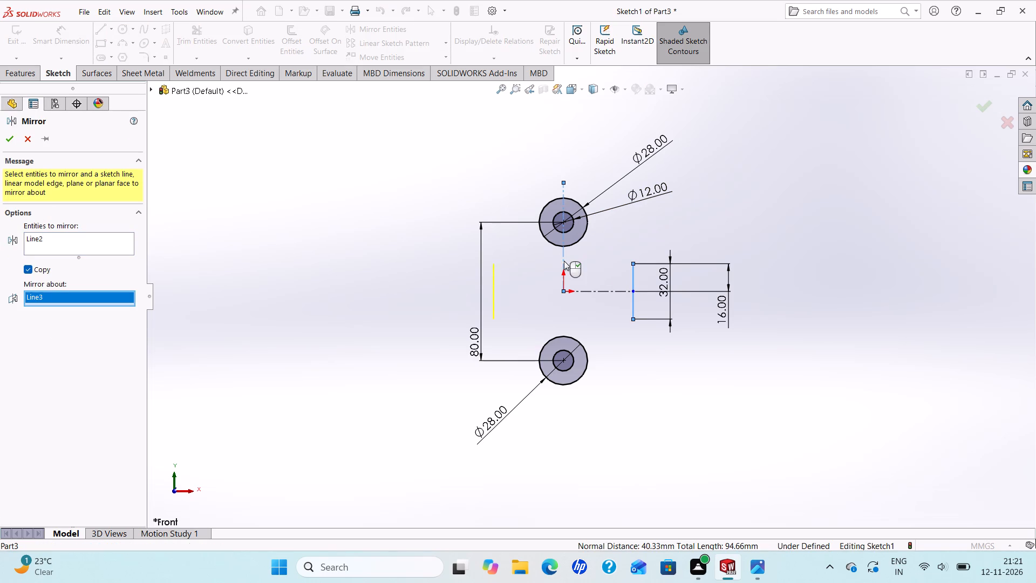
pyautogui.click(9, 144)
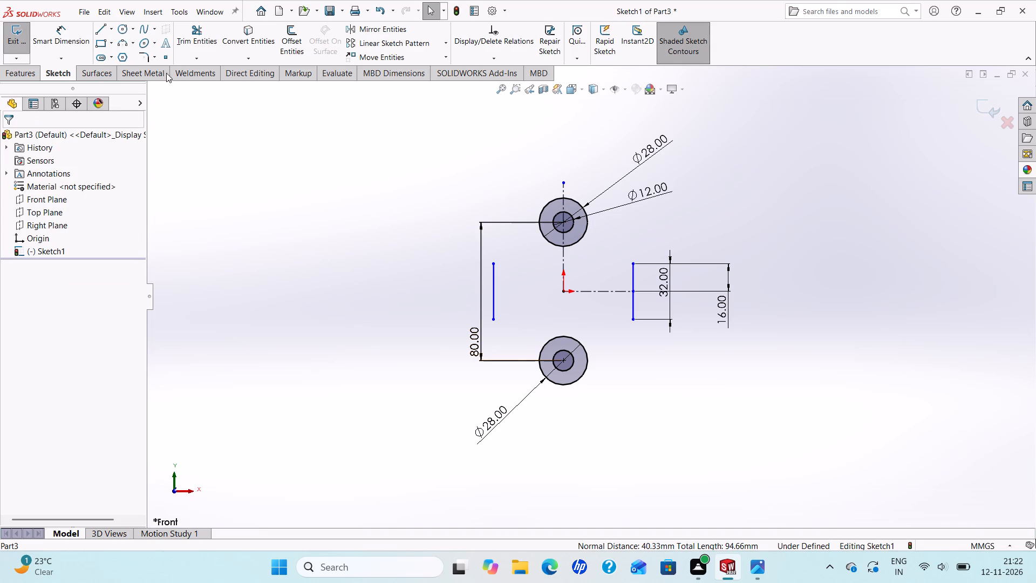
# Dimension the distance between the two vertical side lines as 70 mm, consulting the reference drawing for the value.
pyautogui.click(57, 38)
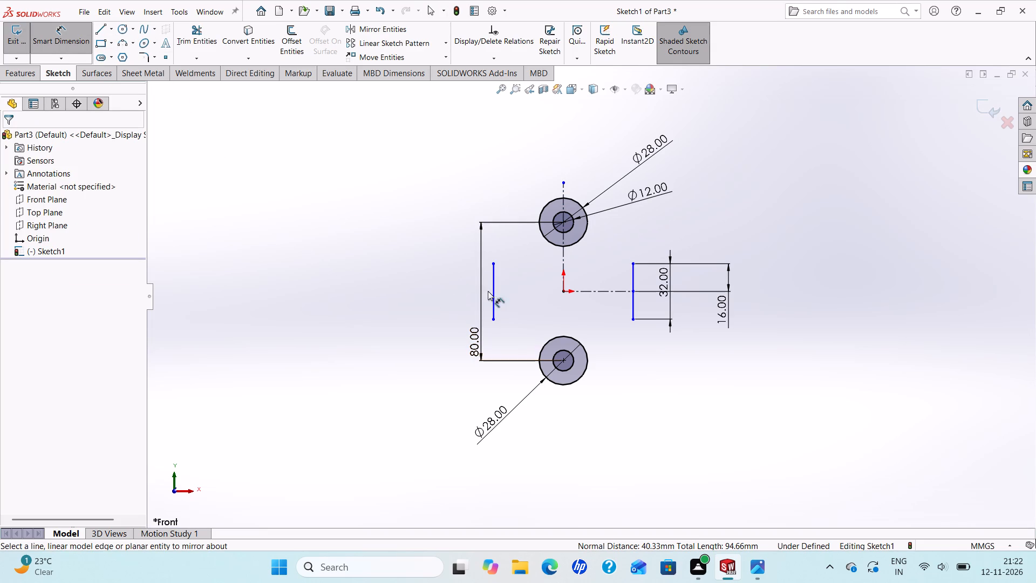
pyautogui.click(490, 291)
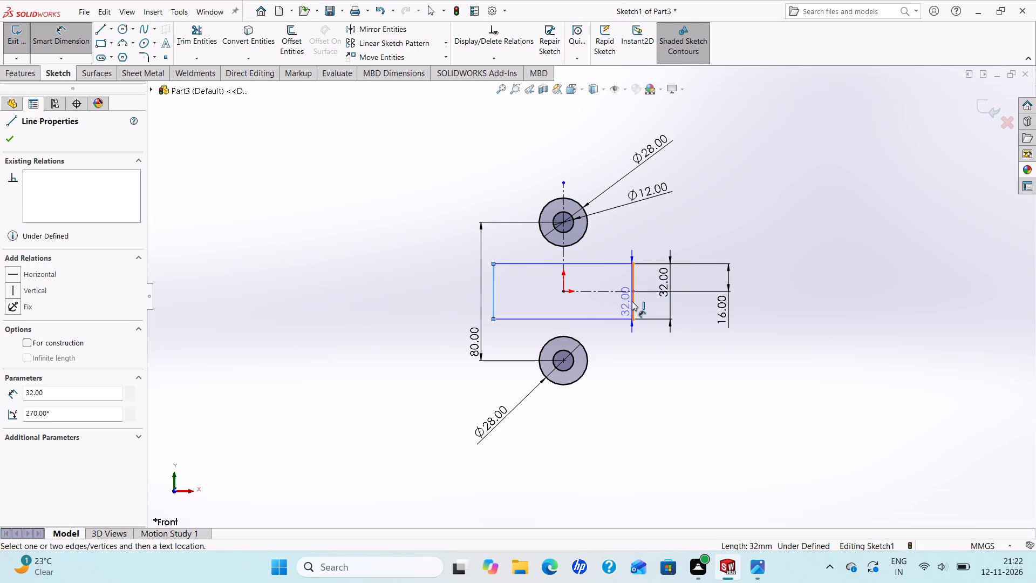
pyautogui.click(632, 301)
pyautogui.click(611, 420)
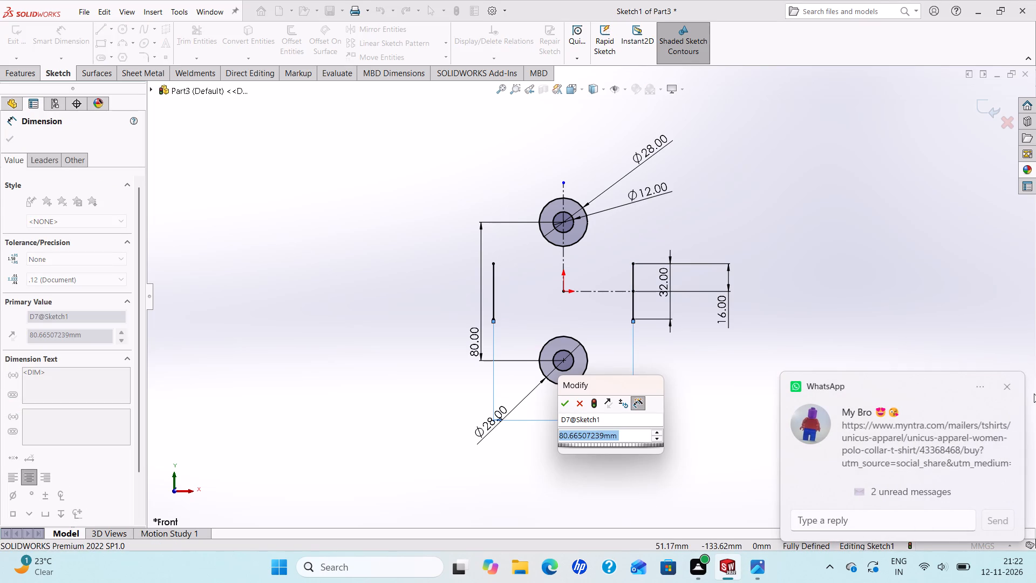
pyautogui.click(1007, 382)
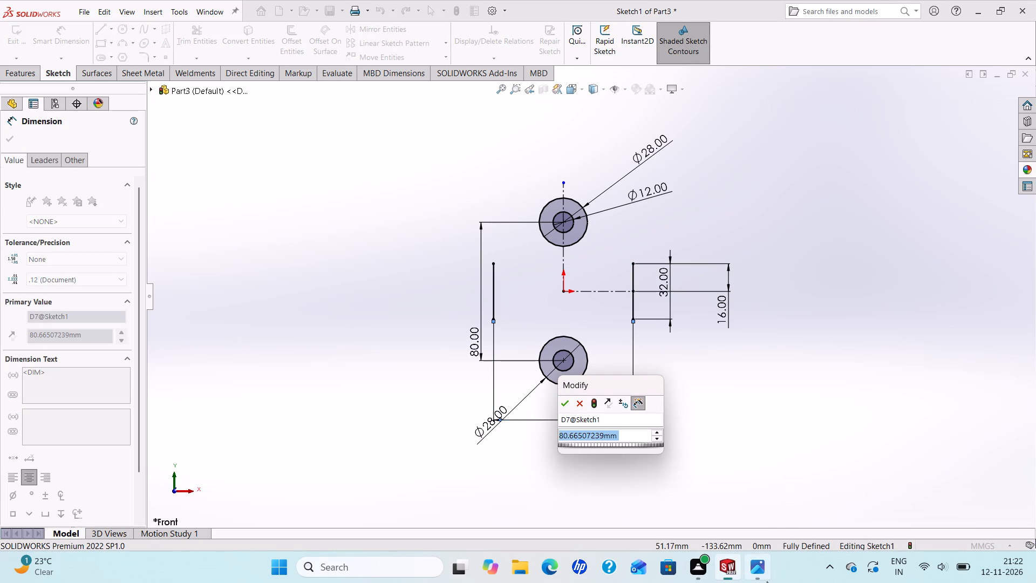
pyautogui.click(760, 566)
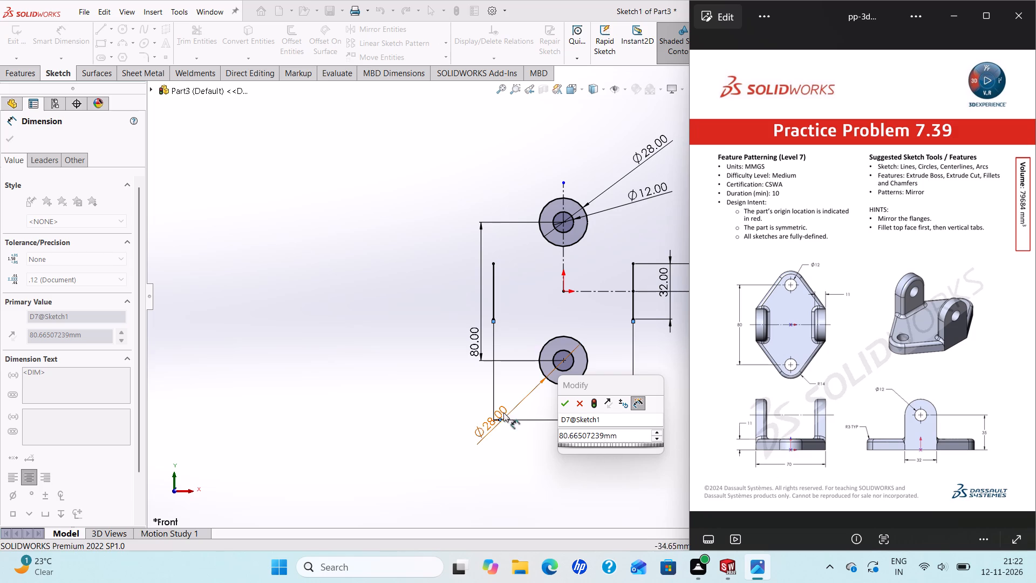
pyautogui.click(595, 428)
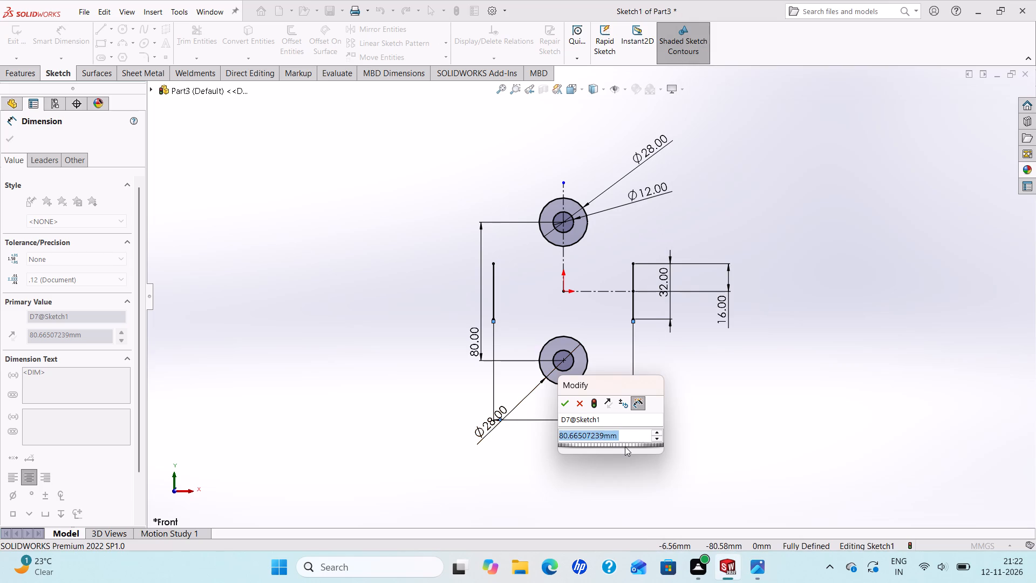
pyautogui.write('70')
pyautogui.press('Return')
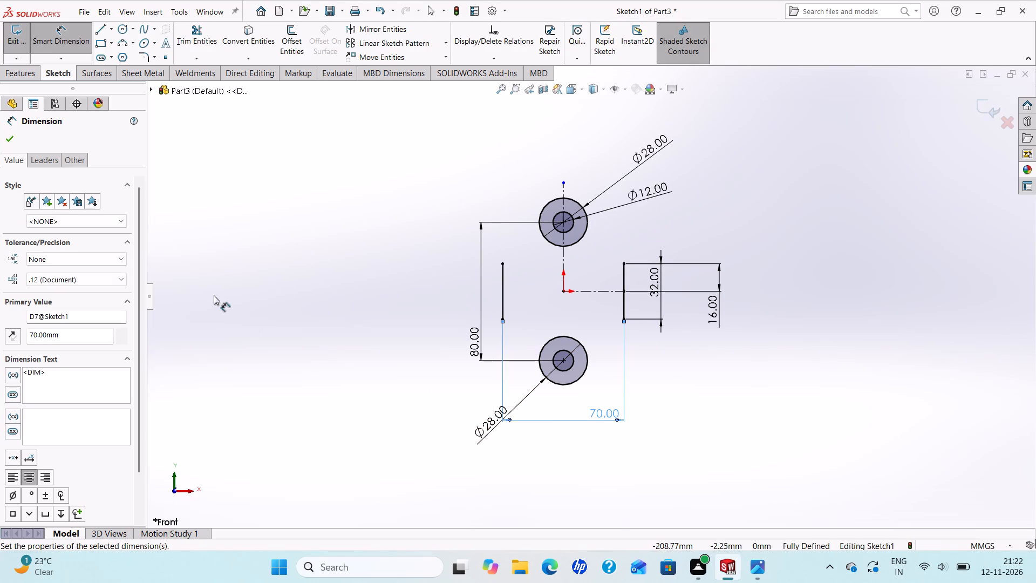
pyautogui.click(17, 145)
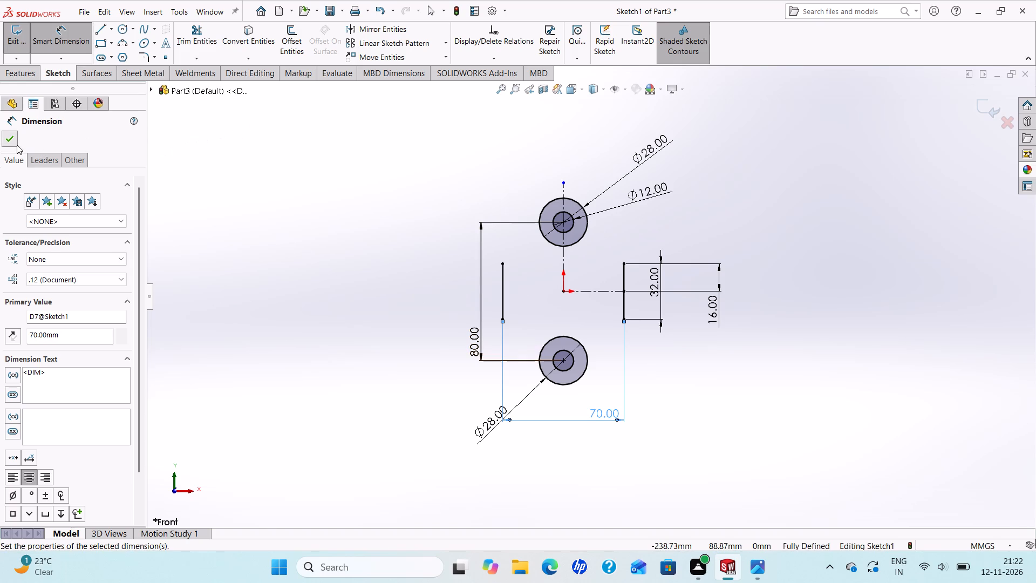
# Consult the reference drawing and sketch a slanted line about 48 mm long from the 32 mm line's upper endpoint past the upper outer circle.
pyautogui.click(751, 567)
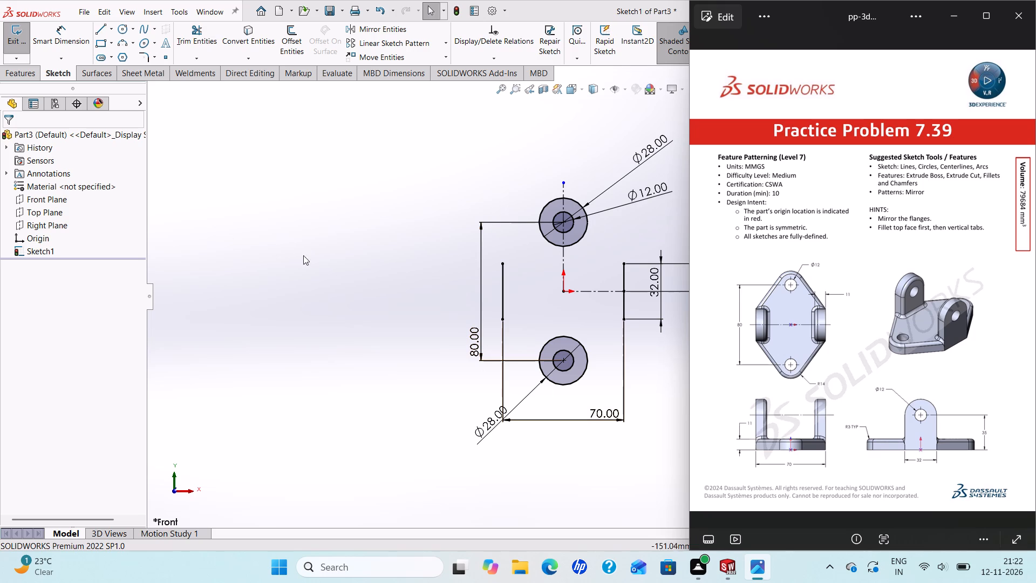
pyautogui.click(388, 261)
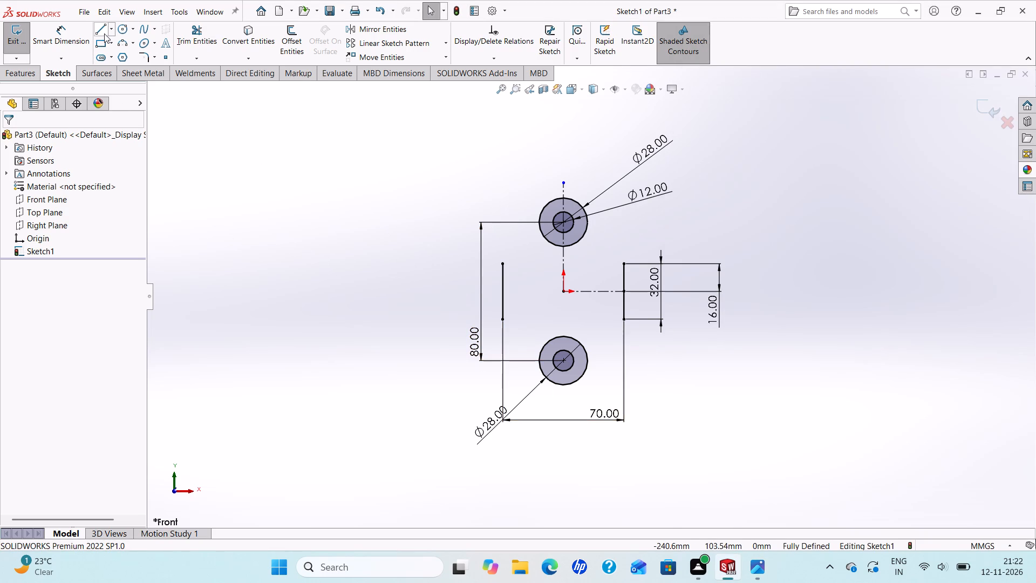
pyautogui.click(104, 28)
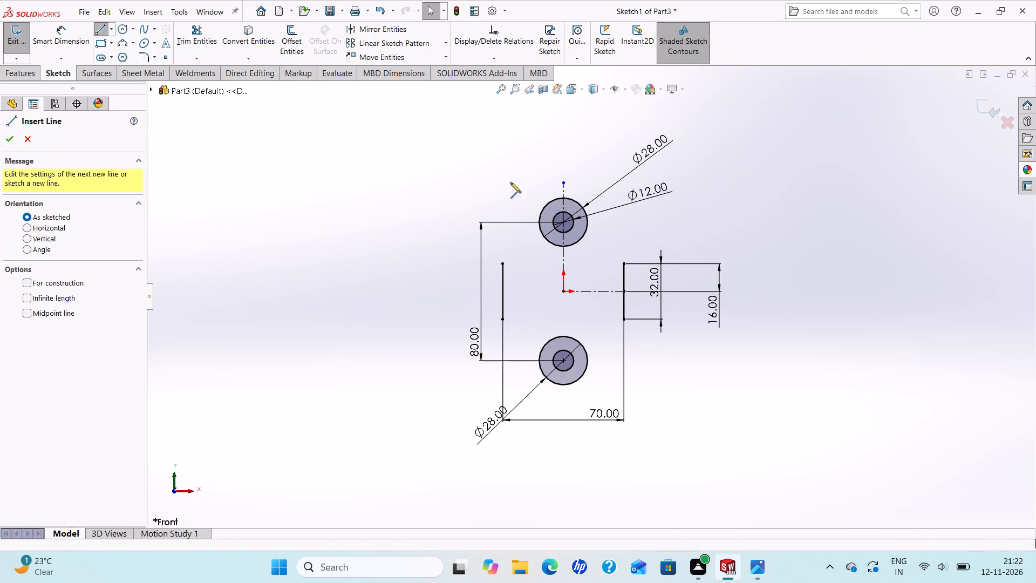
pyautogui.click(625, 261)
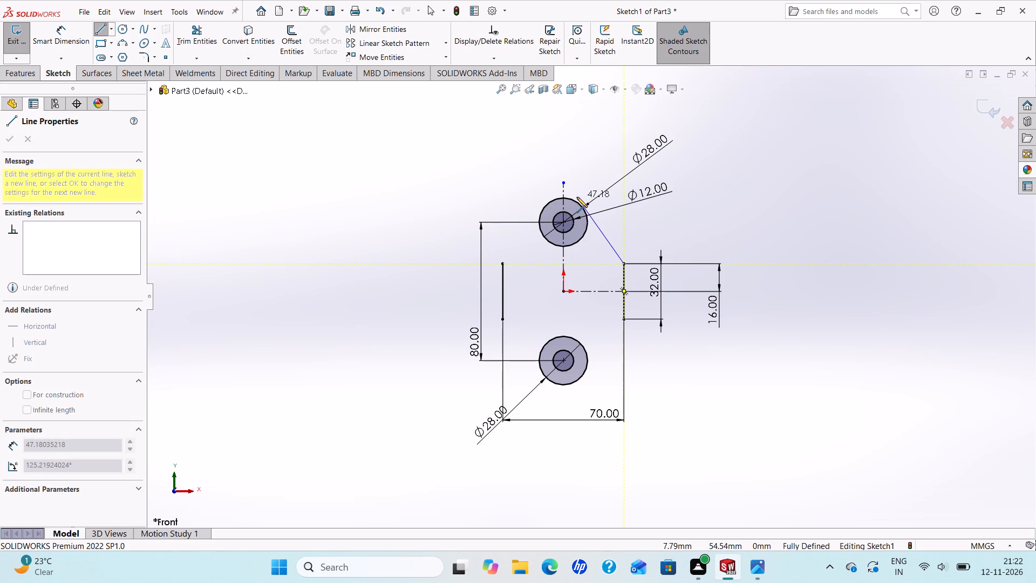
pyautogui.click(575, 196)
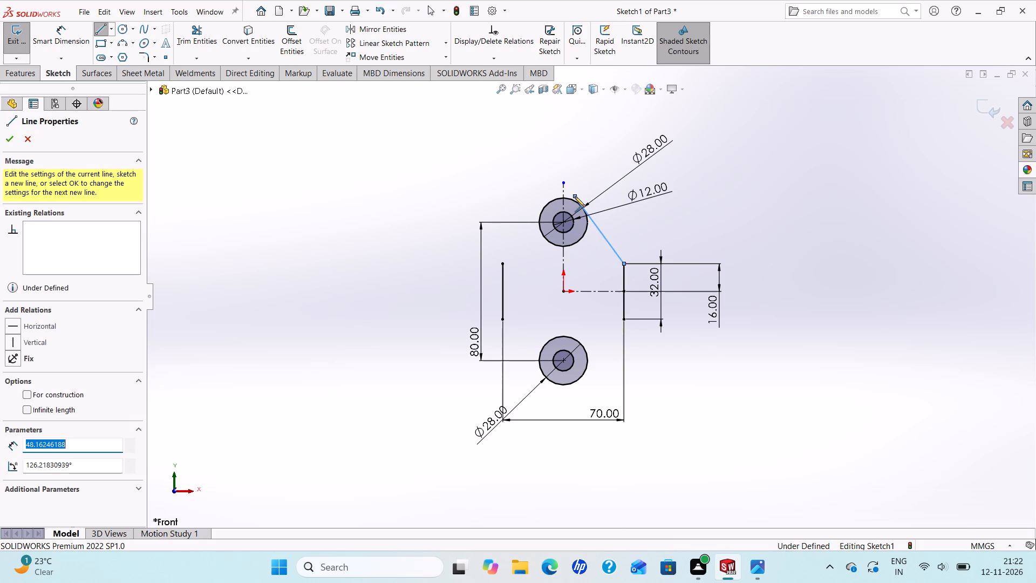
pyautogui.rightClick(575, 196)
pyautogui.click(596, 200)
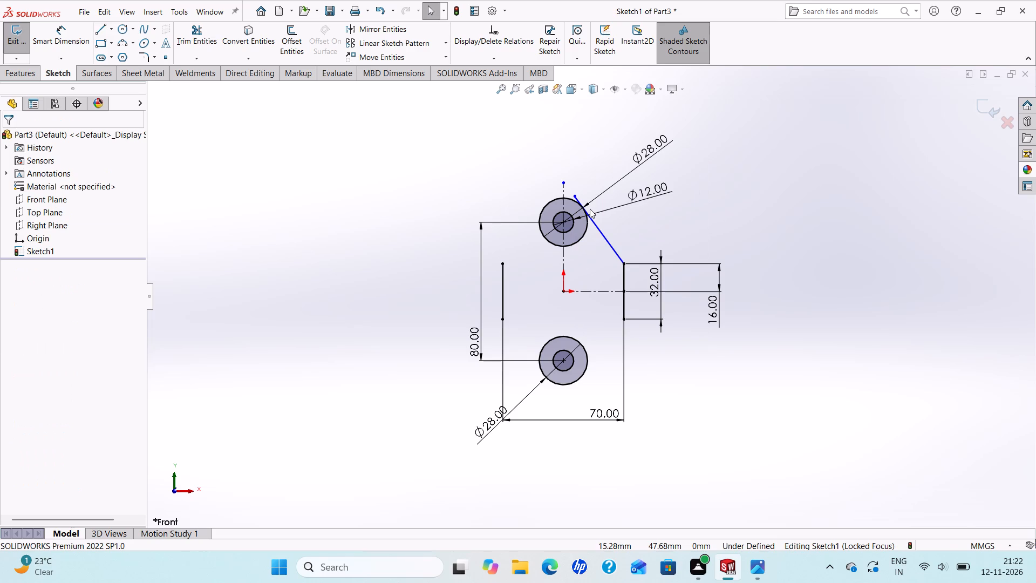
# Make the slanted line tangent to the upper outer circle.
pyautogui.scroll(-3, 589, 209)
pyautogui.keyDown('ctrl'); pyautogui.click(568, 207); pyautogui.keyUp('ctrl')
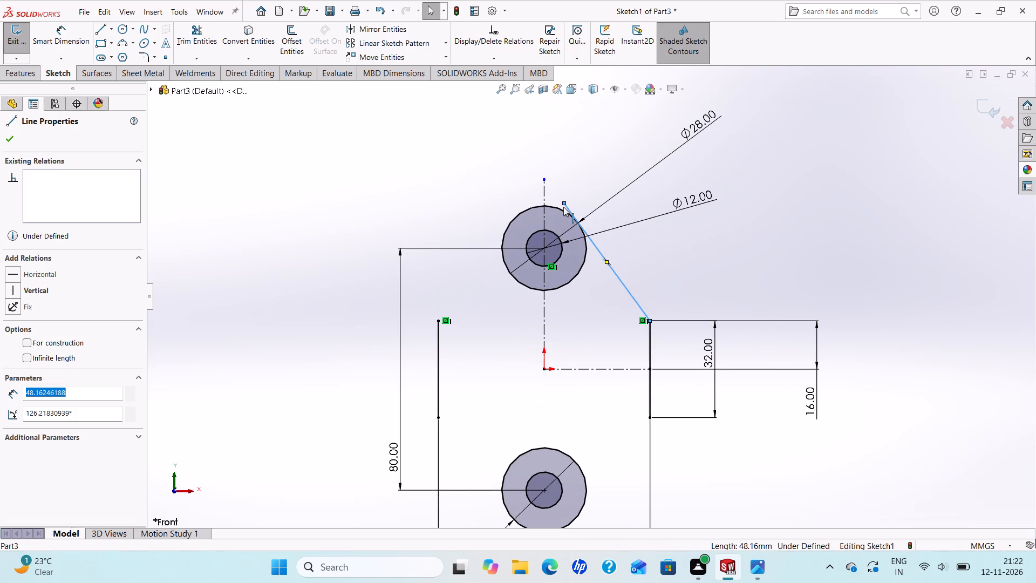
pyautogui.keyDown('ctrl'); pyautogui.click(562, 207); pyautogui.keyUp('ctrl')
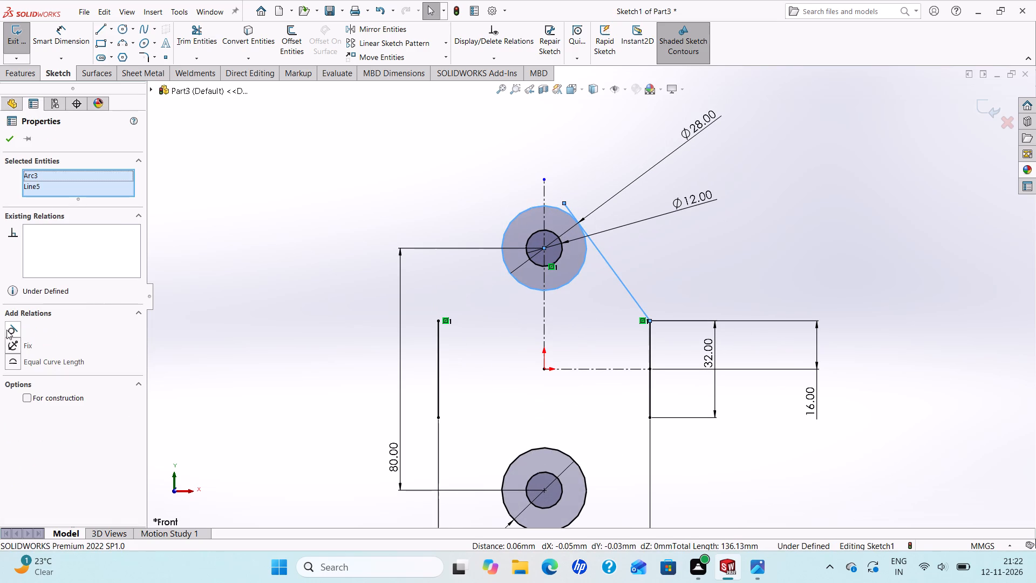
pyautogui.click(11, 330)
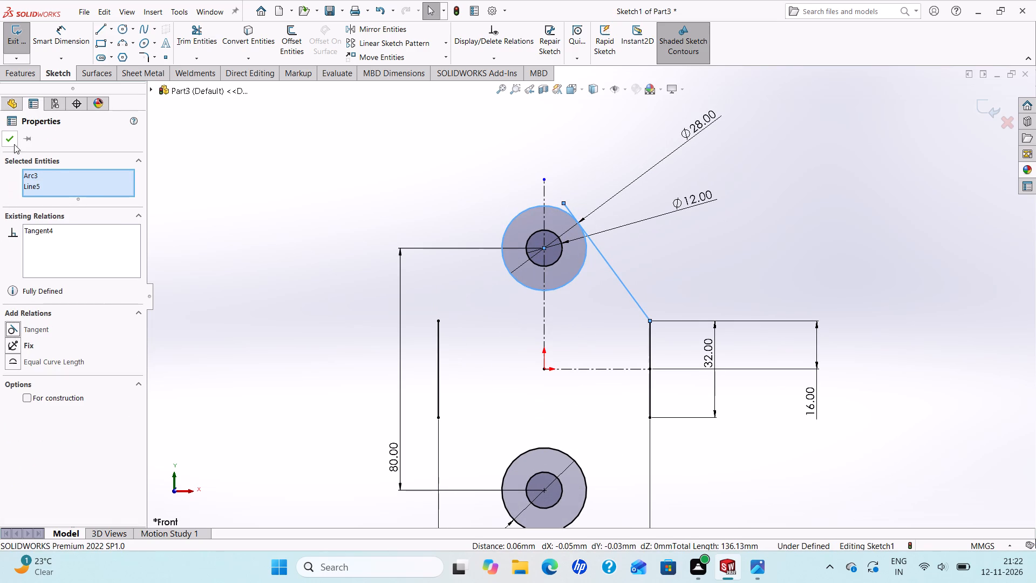
pyautogui.click(14, 144)
# Trim the end of the slanted line that extends beyond its tangent point on the upper outer circle.
pyautogui.click(205, 35)
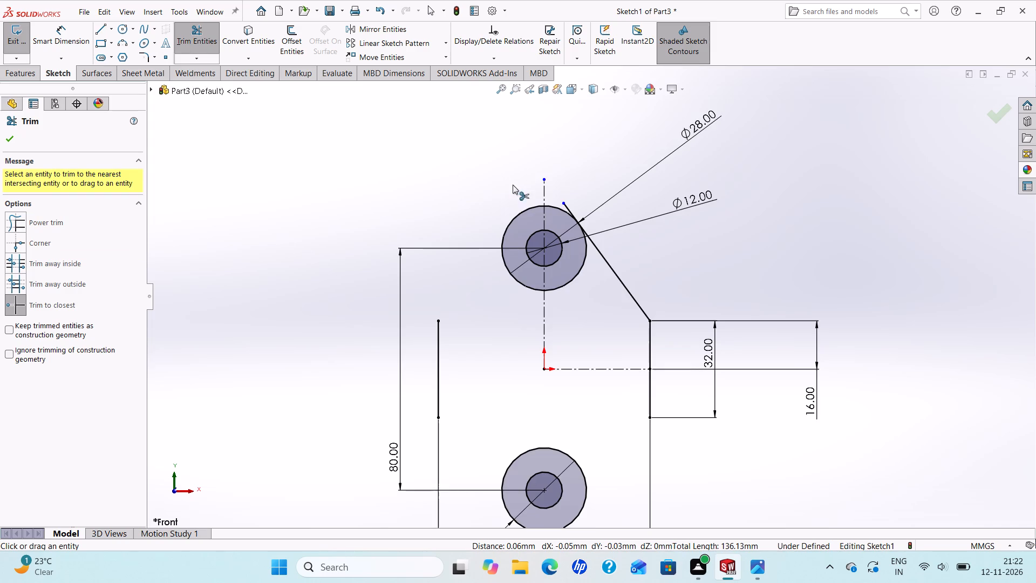
pyautogui.scroll(-5, 520, 194)
pyautogui.click(623, 210)
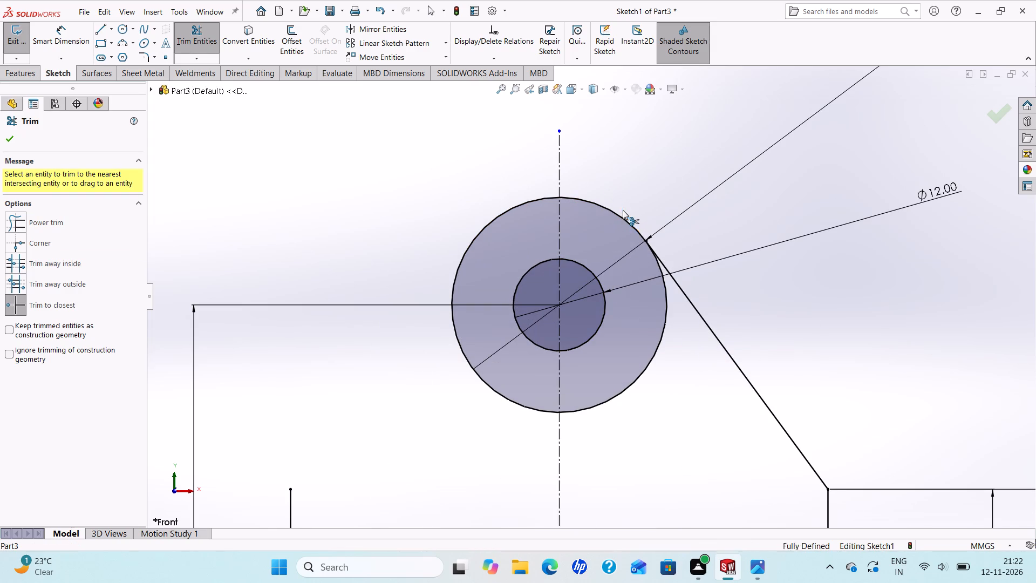
pyautogui.scroll(4, 626, 255)
pyautogui.scroll(3, 631, 304)
pyautogui.scroll(2, 636, 348)
pyautogui.scroll(-1, 636, 348)
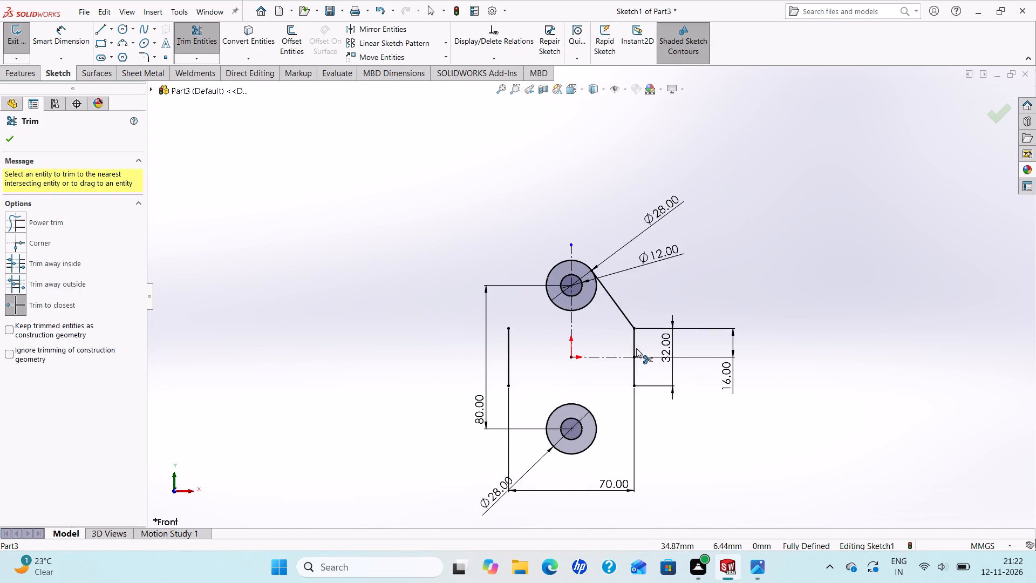
pyautogui.click(5, 137)
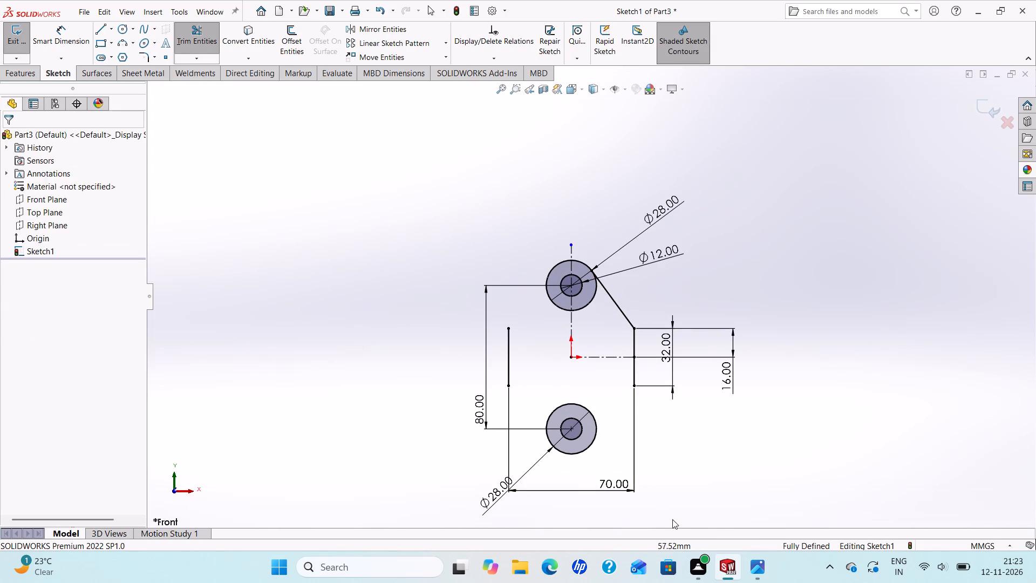
# Check the base outline in the reference drawing against the sketch.
pyautogui.click(754, 565)
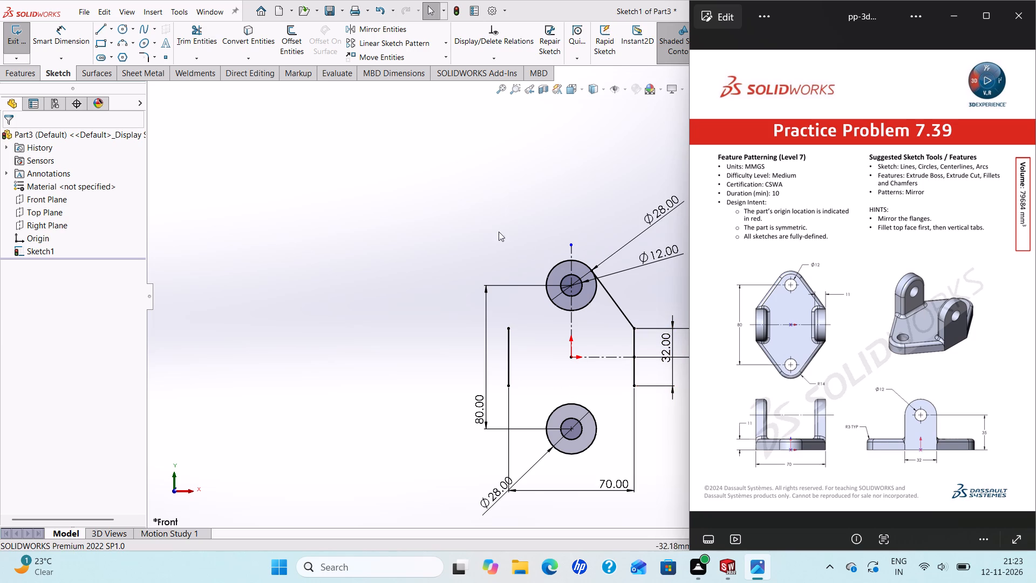
pyautogui.click(484, 223)
pyautogui.scroll(1, 727, 351)
pyautogui.scroll(-1, 723, 368)
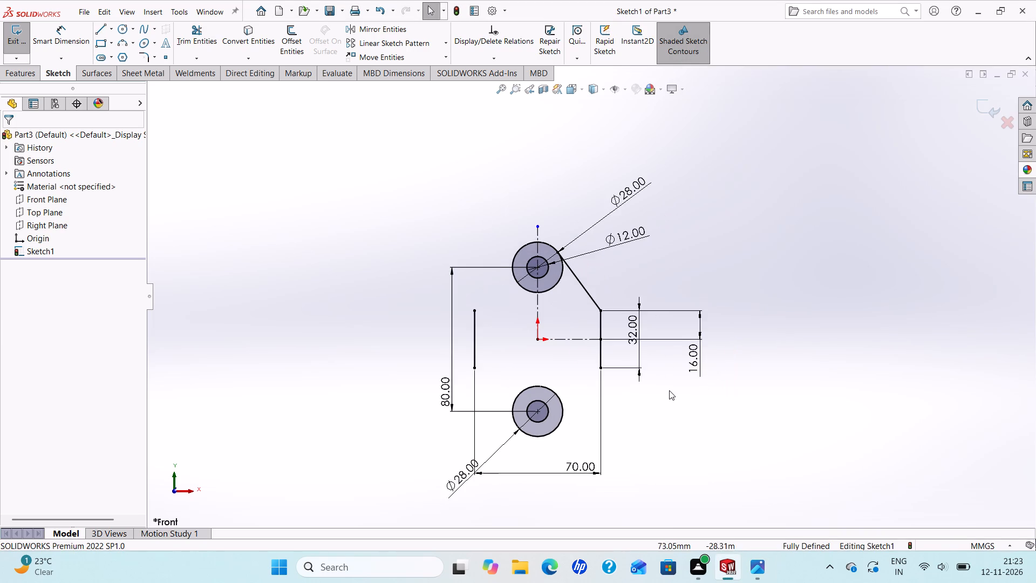
# Mirror the upper slanted line about the vertical centerline.
pyautogui.scroll(2, 669, 390)
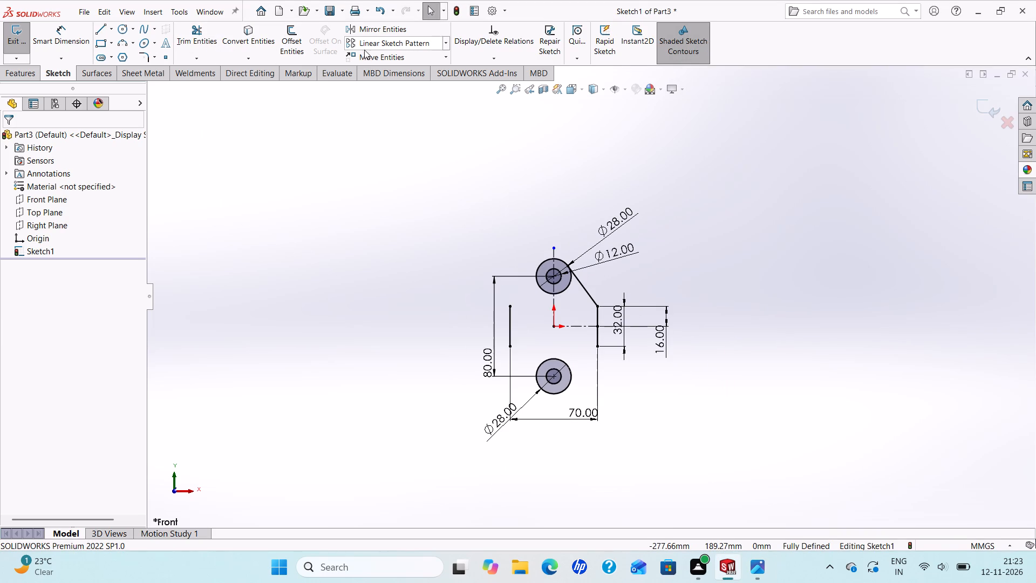
pyautogui.click(374, 26)
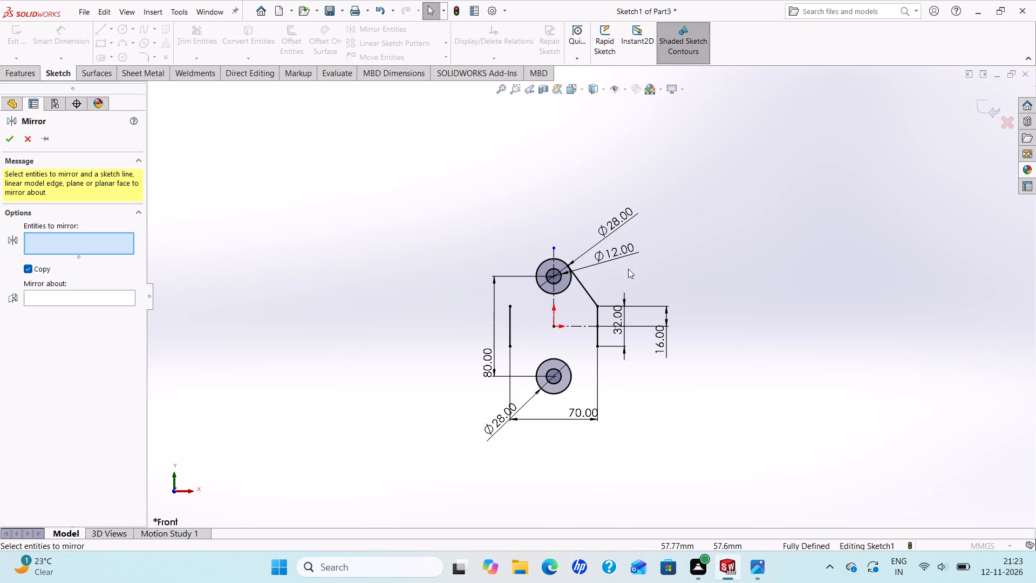
pyautogui.click(588, 291)
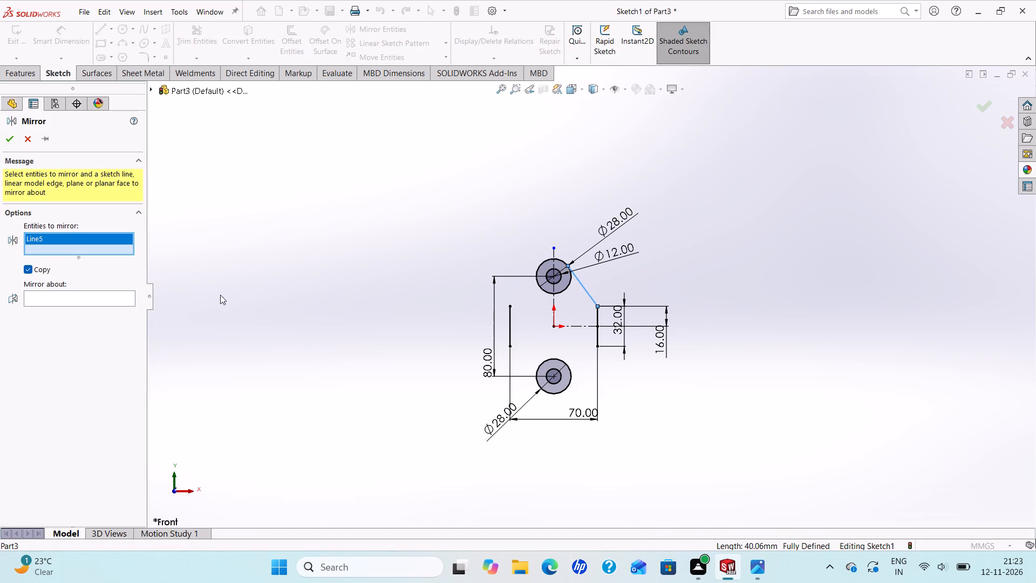
pyautogui.click(75, 294)
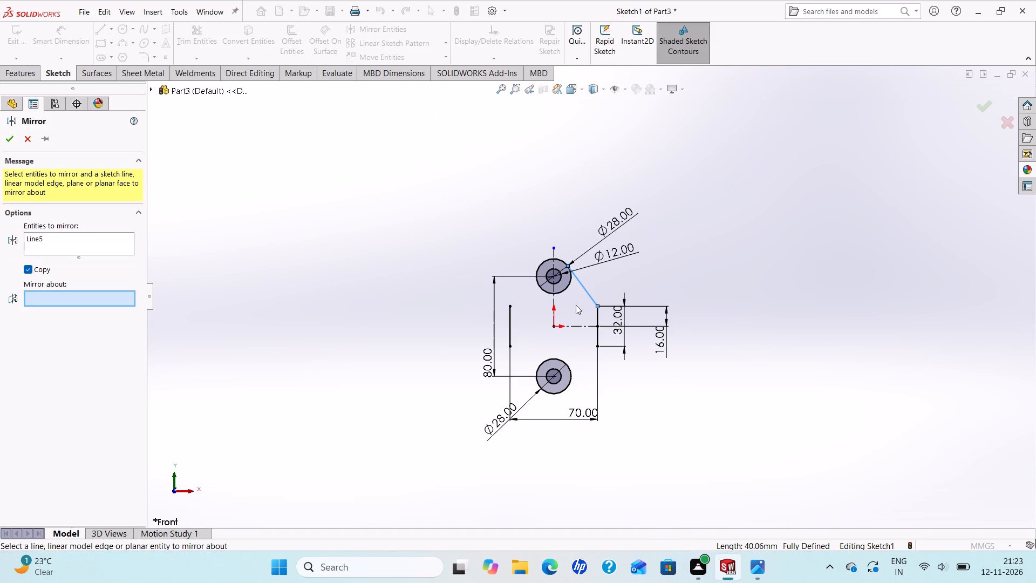
pyautogui.click(554, 297)
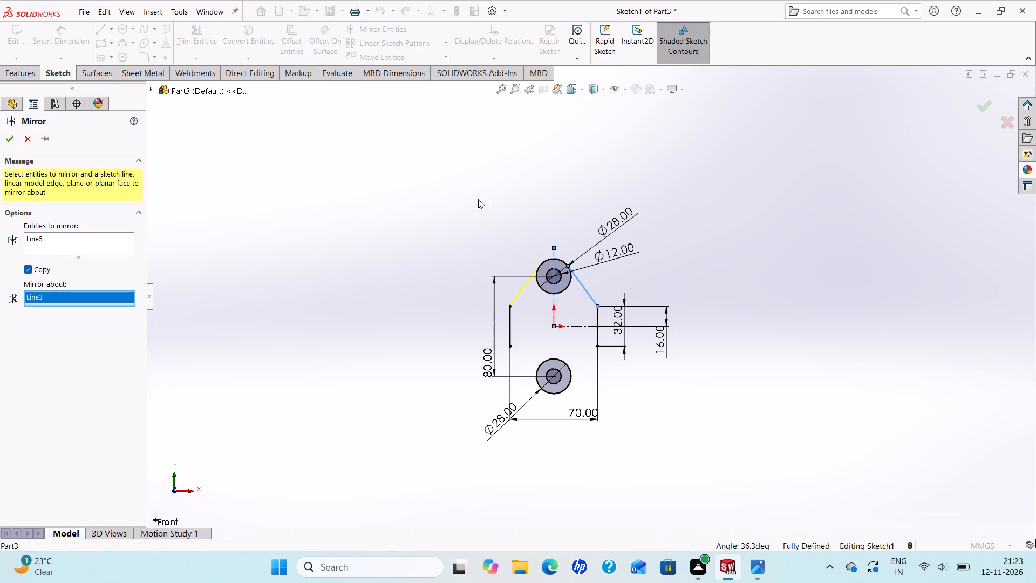
pyautogui.click(11, 142)
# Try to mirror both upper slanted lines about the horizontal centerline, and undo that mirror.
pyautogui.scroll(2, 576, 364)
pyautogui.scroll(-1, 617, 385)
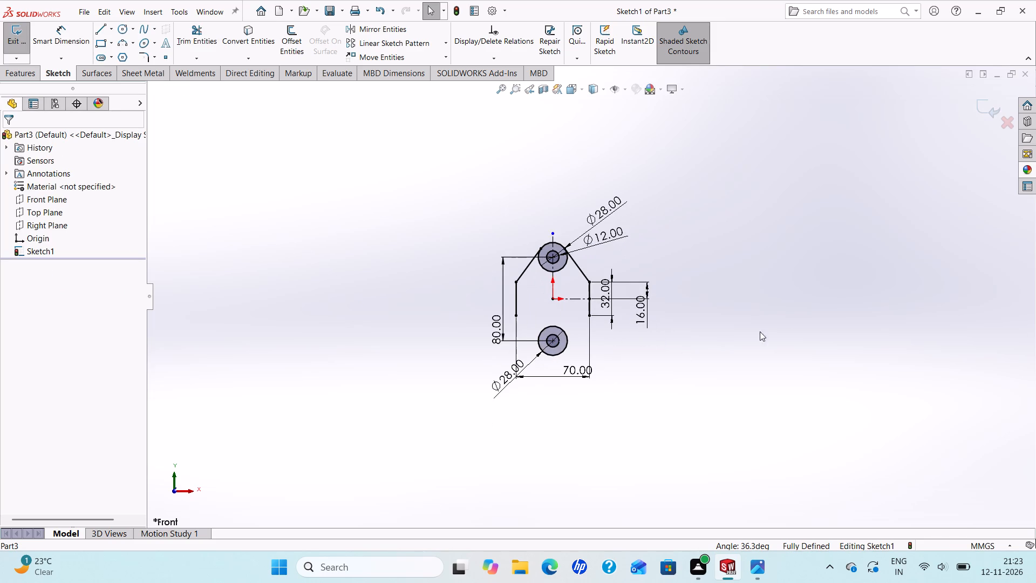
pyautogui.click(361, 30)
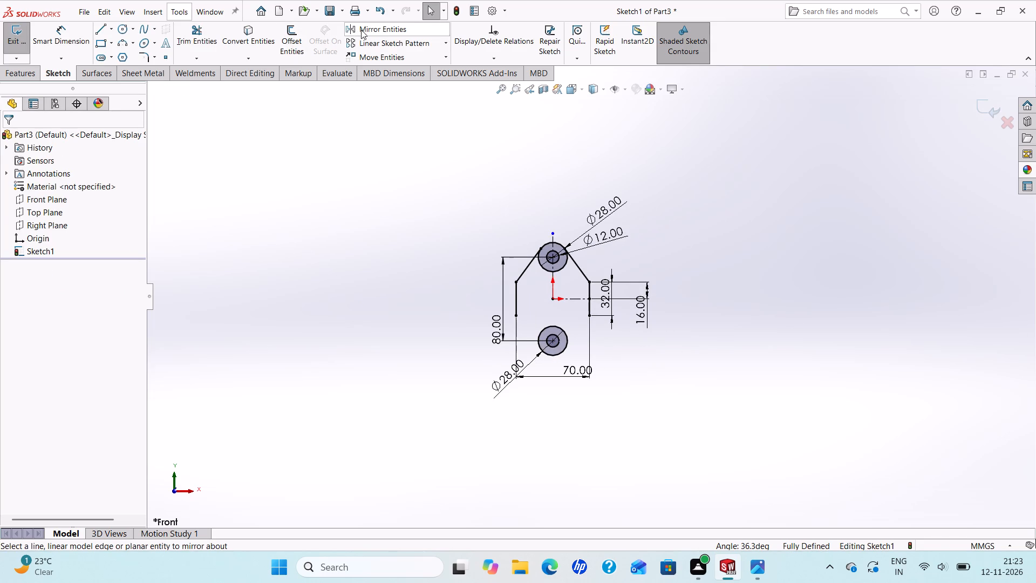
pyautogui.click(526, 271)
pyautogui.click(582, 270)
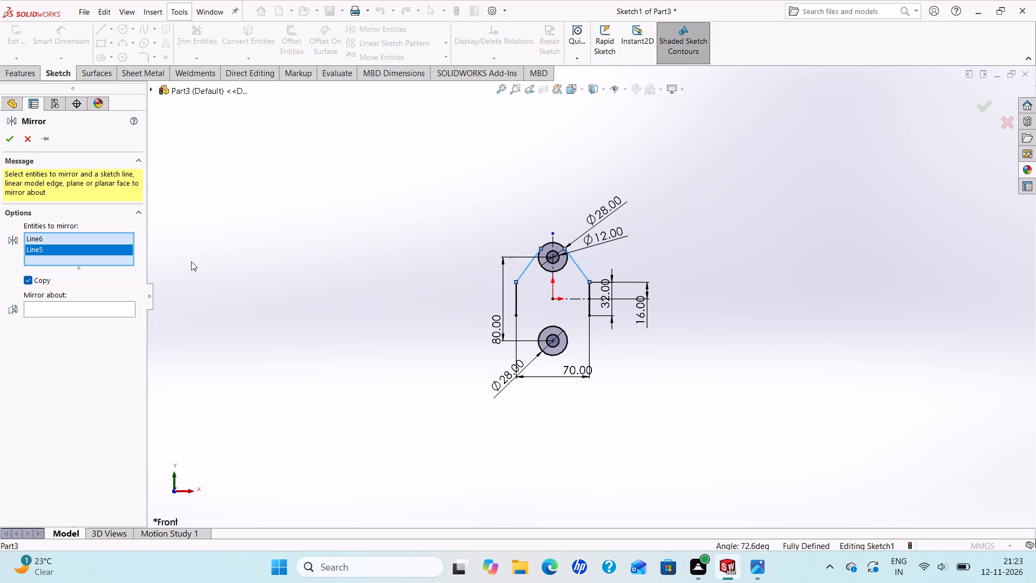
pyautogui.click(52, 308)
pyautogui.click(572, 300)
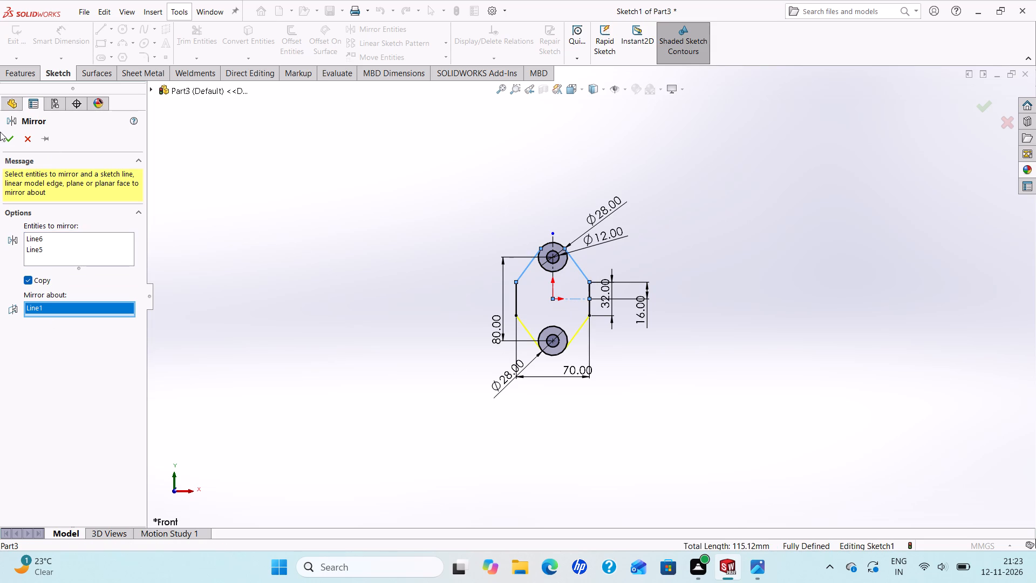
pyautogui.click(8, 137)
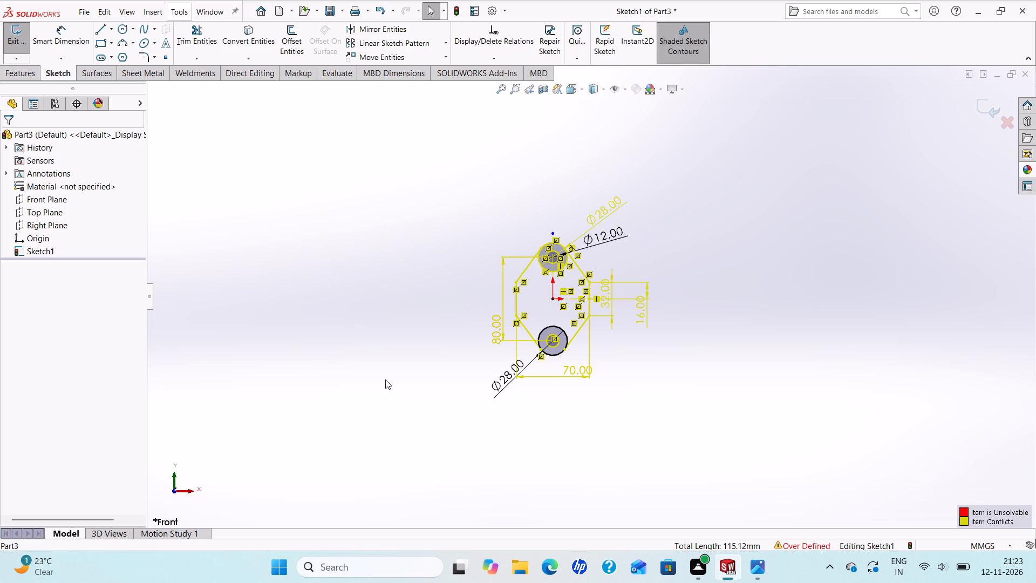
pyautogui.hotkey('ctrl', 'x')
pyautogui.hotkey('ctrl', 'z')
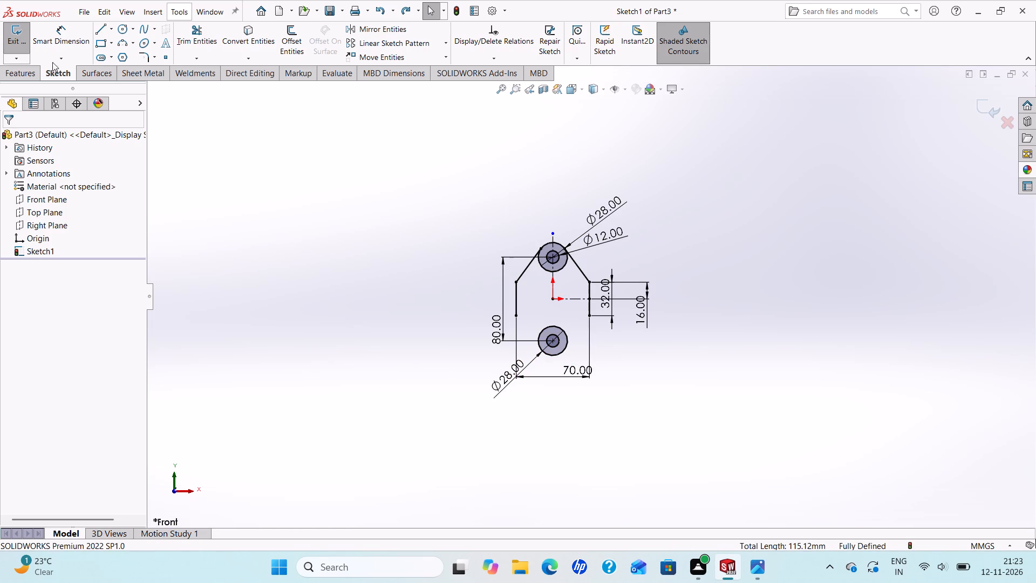
# Sketch a slanted line about 53 mm long from the 32 mm line's lower endpoint past the lower outer circle.
pyautogui.click(104, 25)
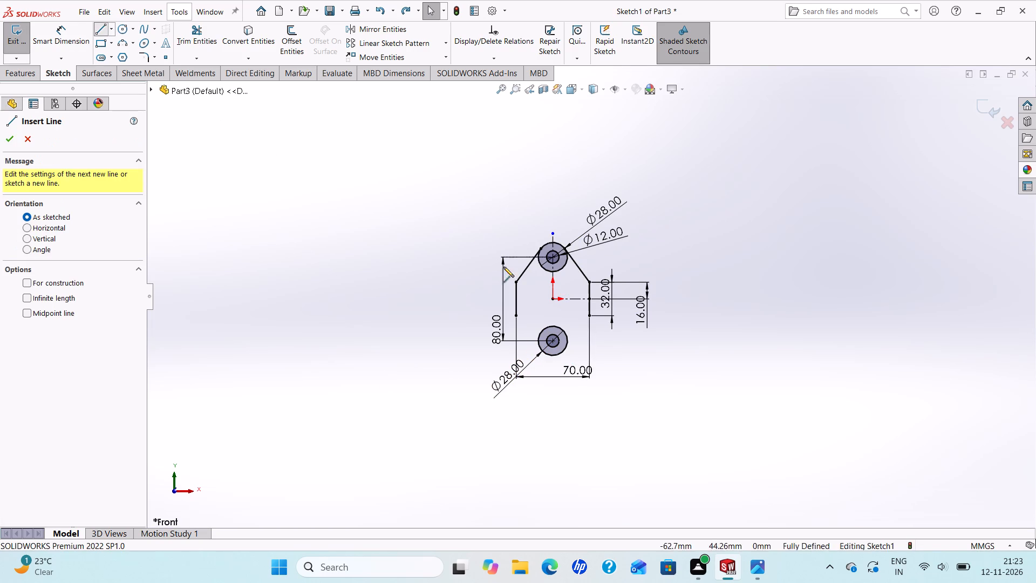
pyautogui.click(591, 315)
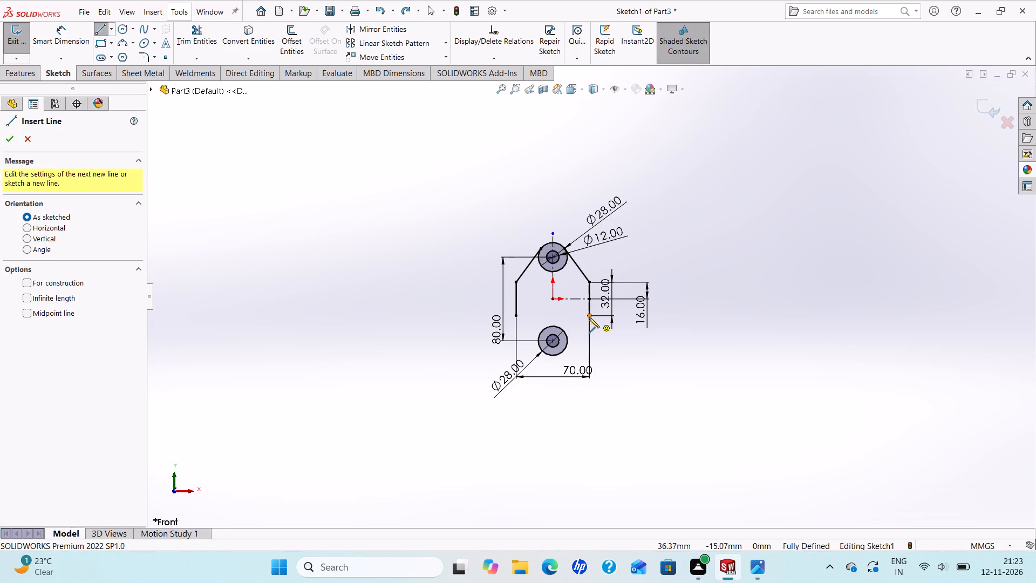
pyautogui.click(559, 362)
pyautogui.rightClick(559, 362)
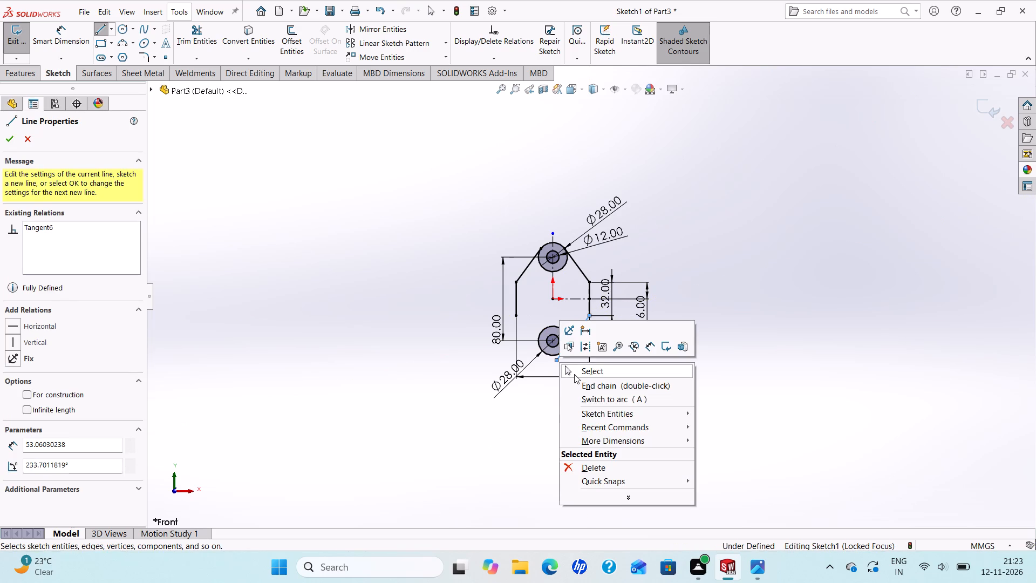
pyautogui.click(575, 374)
# Make the lower slanted line tangent to the lower outer circle.
pyautogui.keyDown('ctrl'); pyautogui.scroll(-2, 554, 352); pyautogui.keyUp('ctrl')
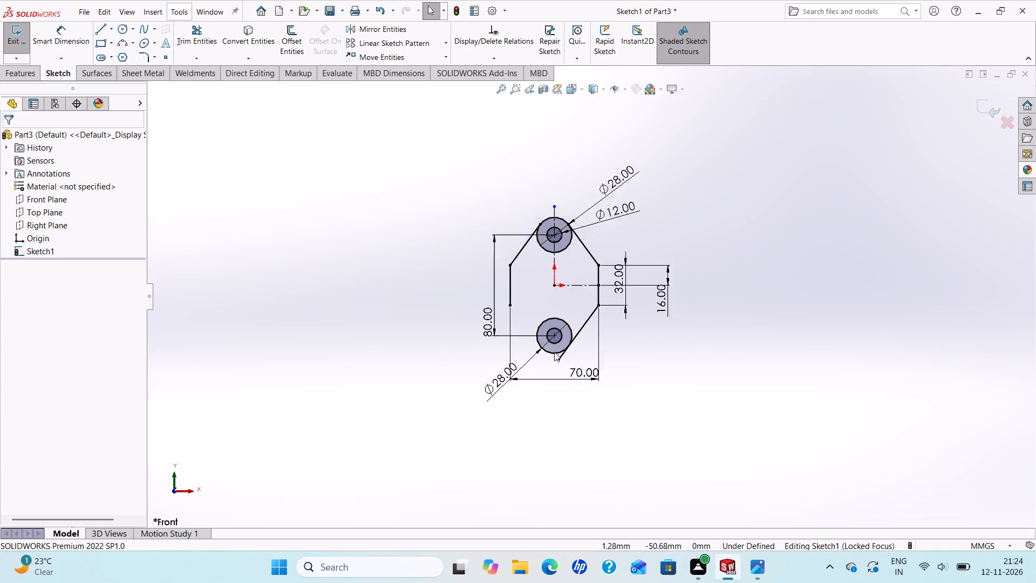
pyautogui.keyDown('ctrl'); pyautogui.scroll(-3, 554, 352); pyautogui.keyUp('ctrl')
pyautogui.keyDown('ctrl'); pyautogui.click(580, 341); pyautogui.keyUp('ctrl')
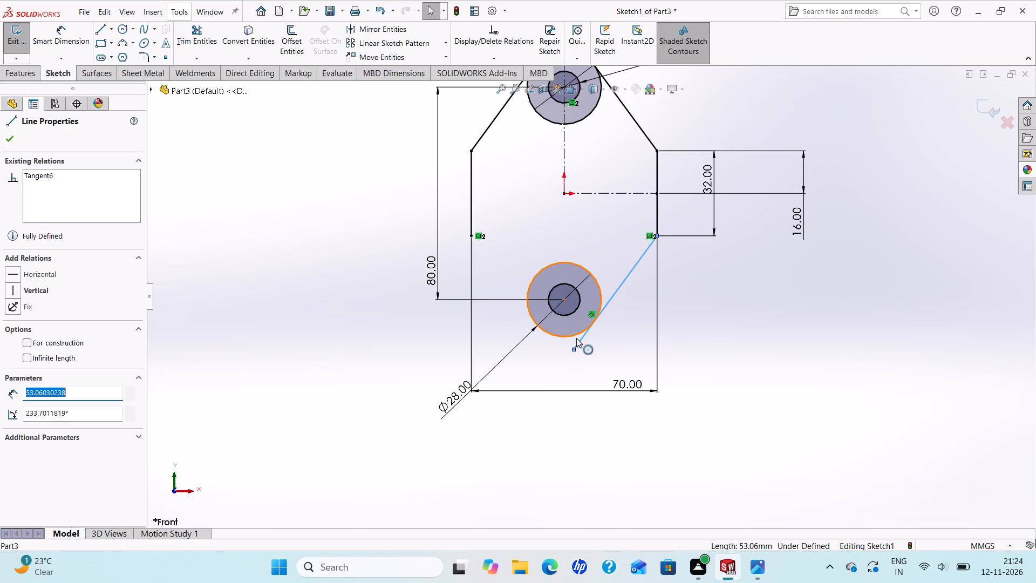
pyautogui.keyDown('ctrl'); pyautogui.click(575, 337); pyautogui.keyUp('ctrl')
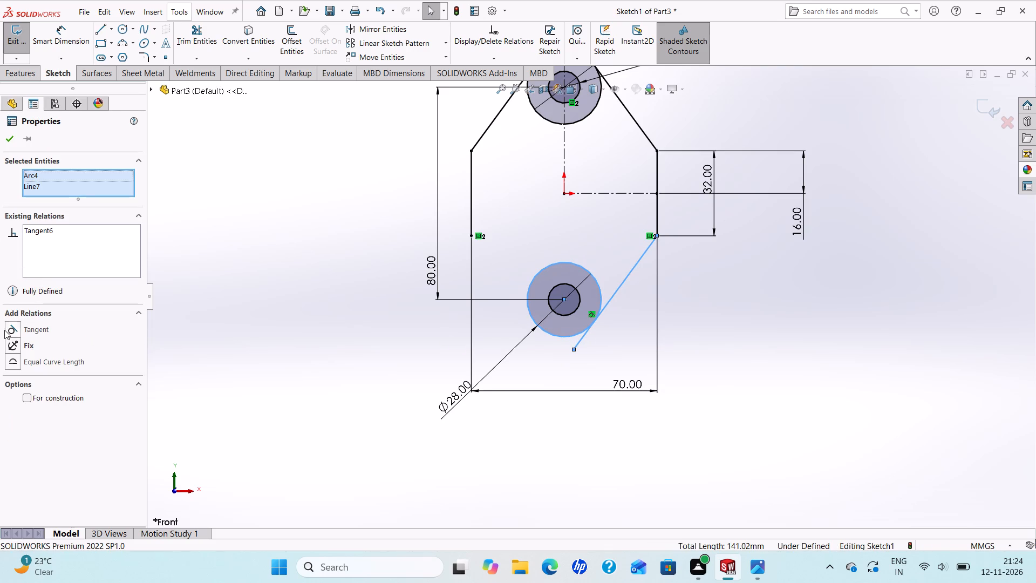
pyautogui.click(9, 330)
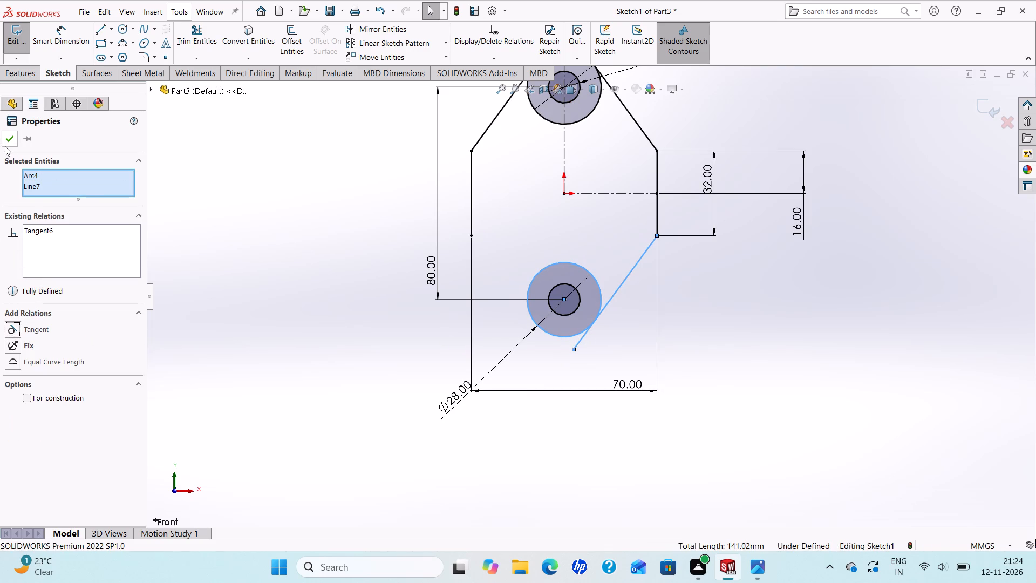
pyautogui.click(6, 143)
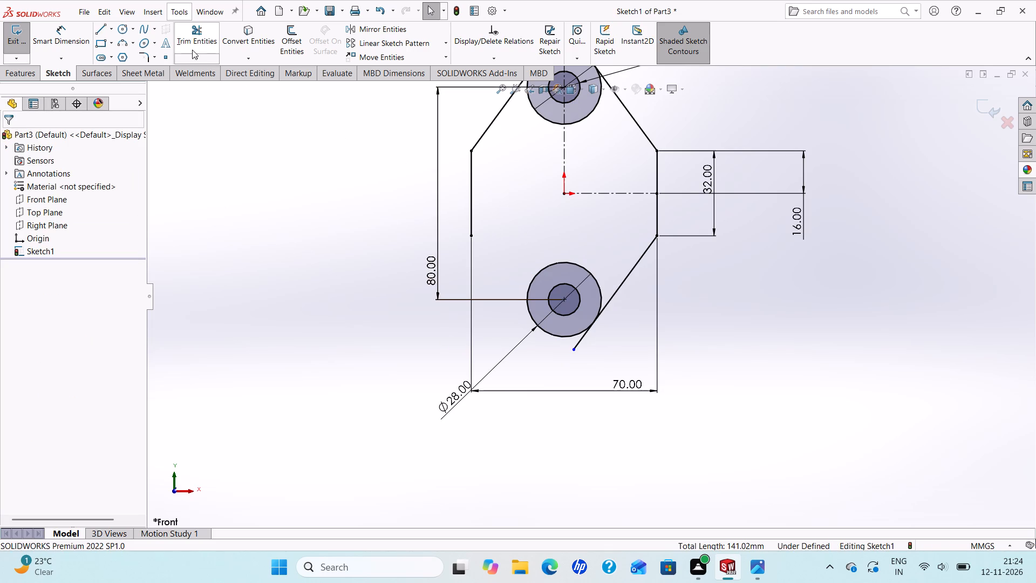
# Trim the end of the lower slanted line that extends beyond its tangent point on the lower outer circle.
pyautogui.click(195, 38)
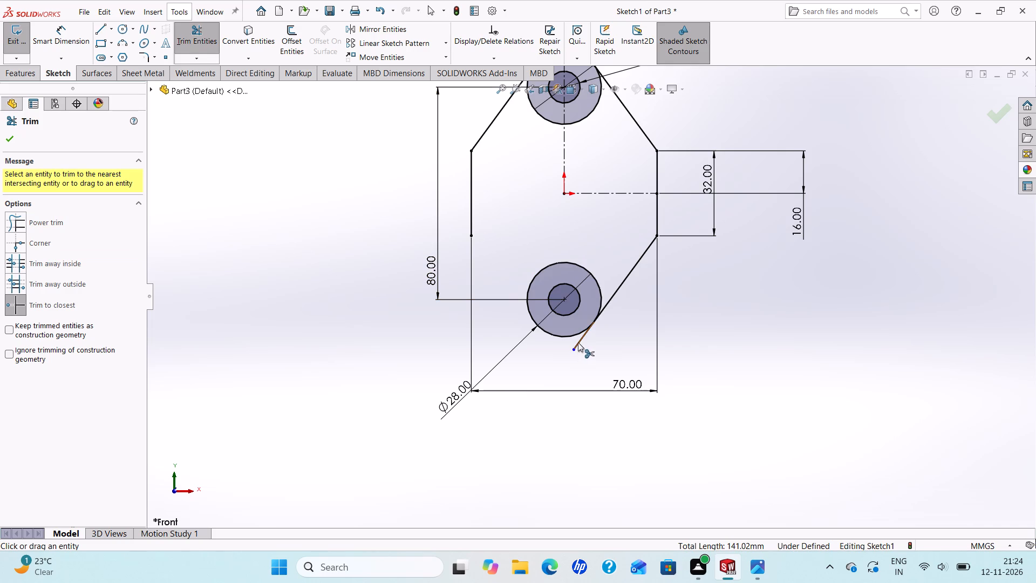
pyautogui.click(578, 342)
pyautogui.scroll(4, 617, 235)
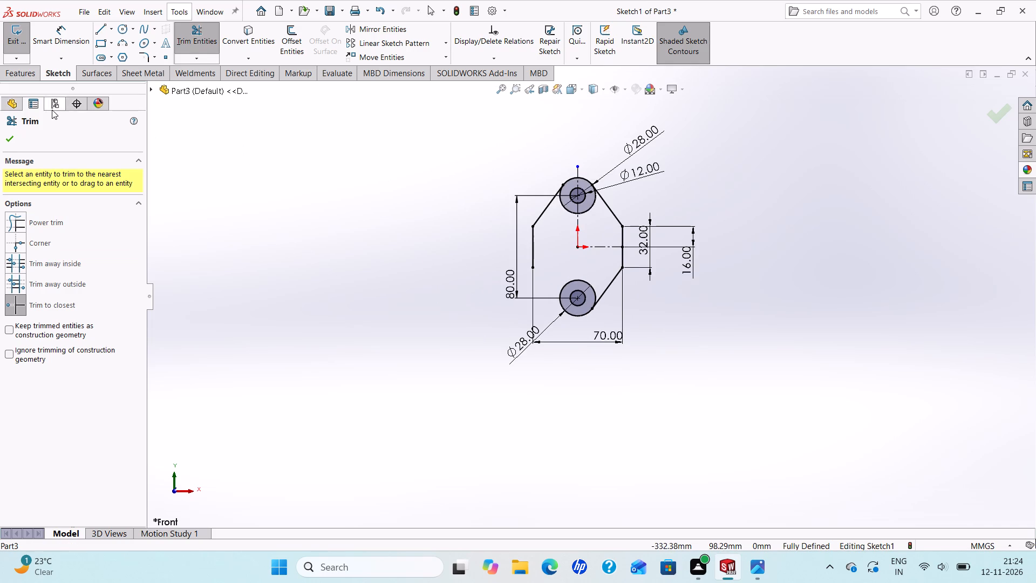
pyautogui.click(4, 138)
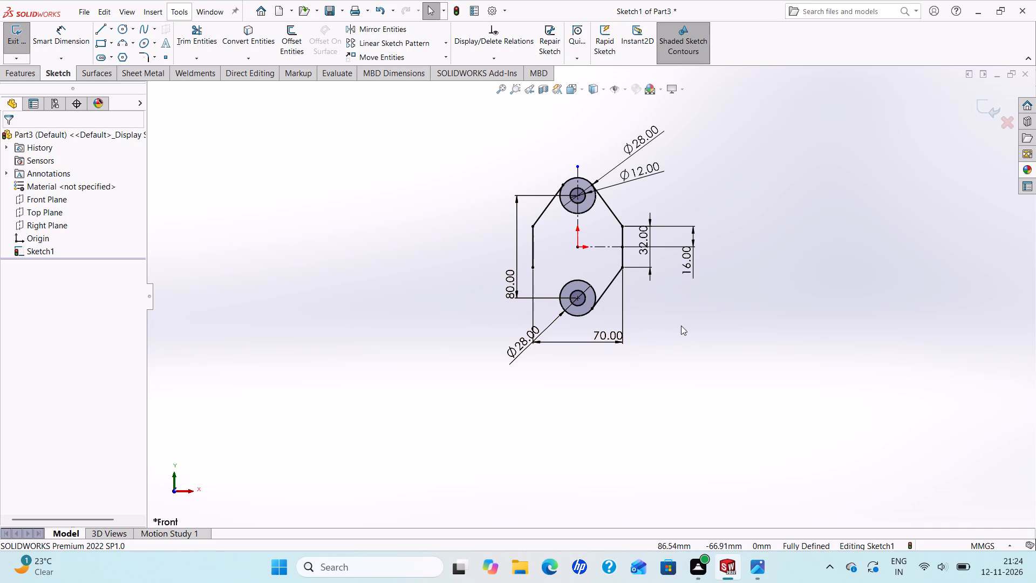
# Mirror the lower slanted line about the vertical centerline.
pyautogui.scroll(-1, 622, 230)
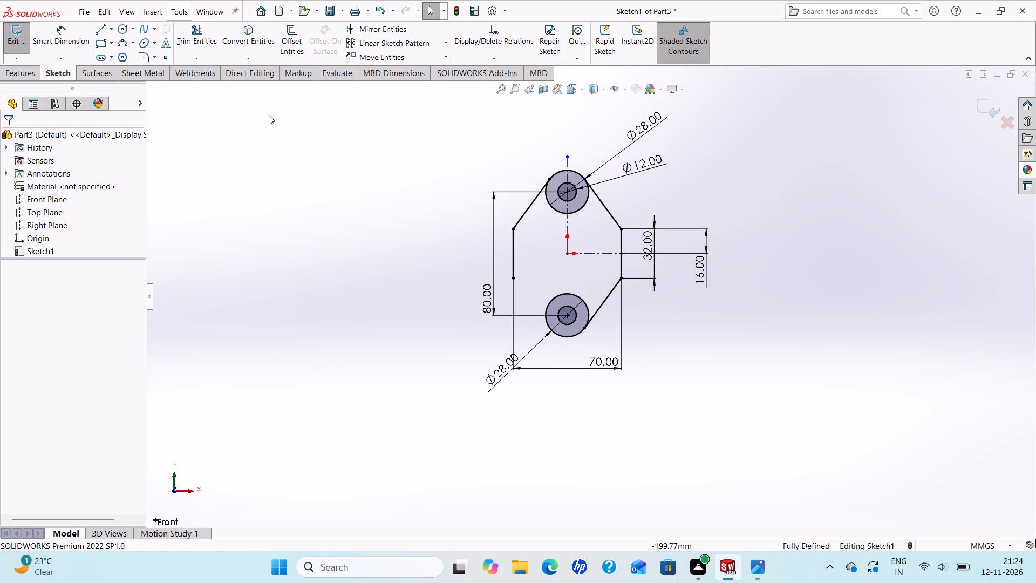
pyautogui.click(388, 27)
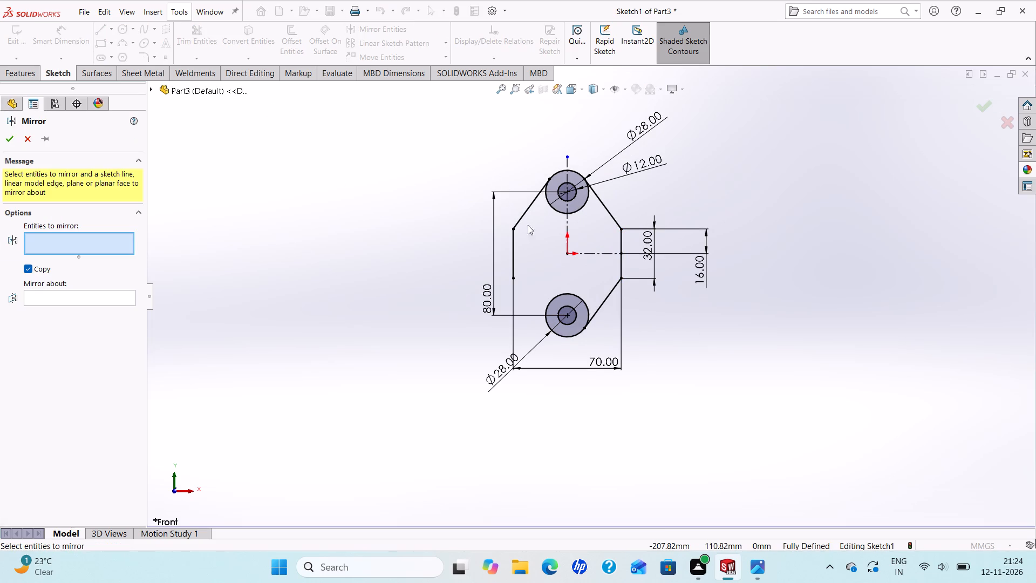
pyautogui.click(608, 297)
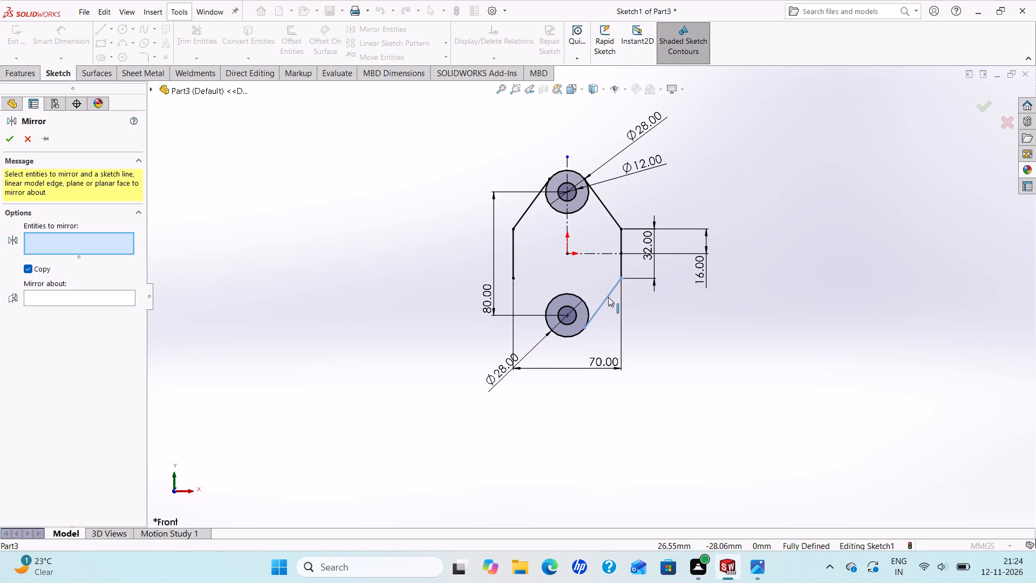
pyautogui.click(73, 295)
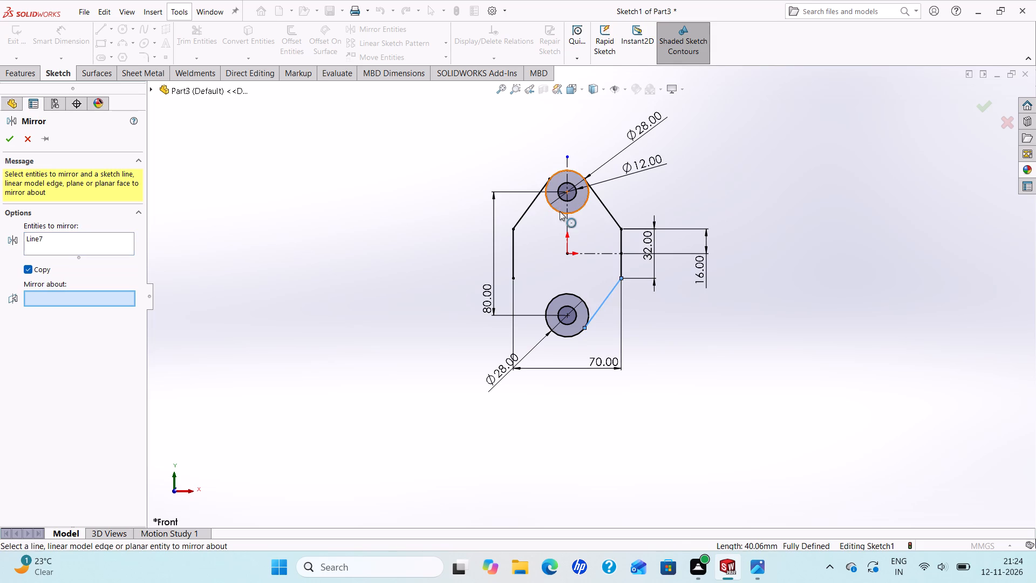
pyautogui.click(568, 223)
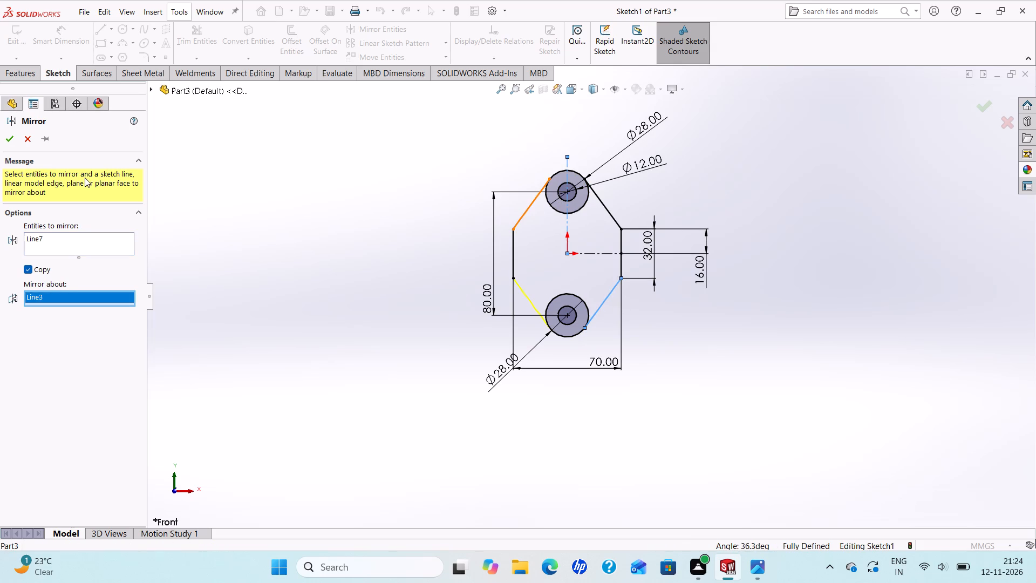
pyautogui.click(10, 139)
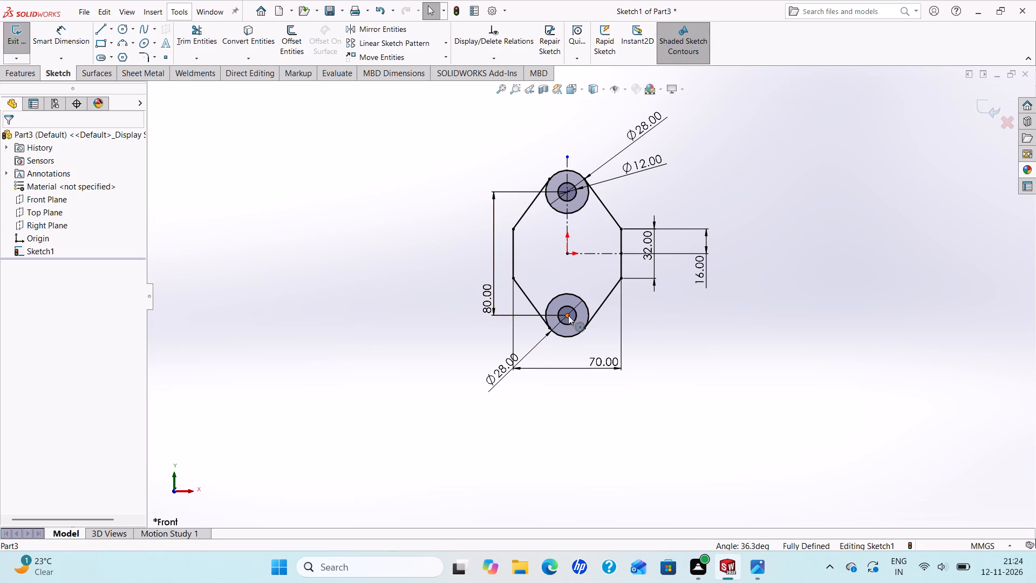
# Trim away the inward-facing arcs of the upper and lower 28 mm circles, leaving one closed base outline.
pyautogui.click(722, 567)
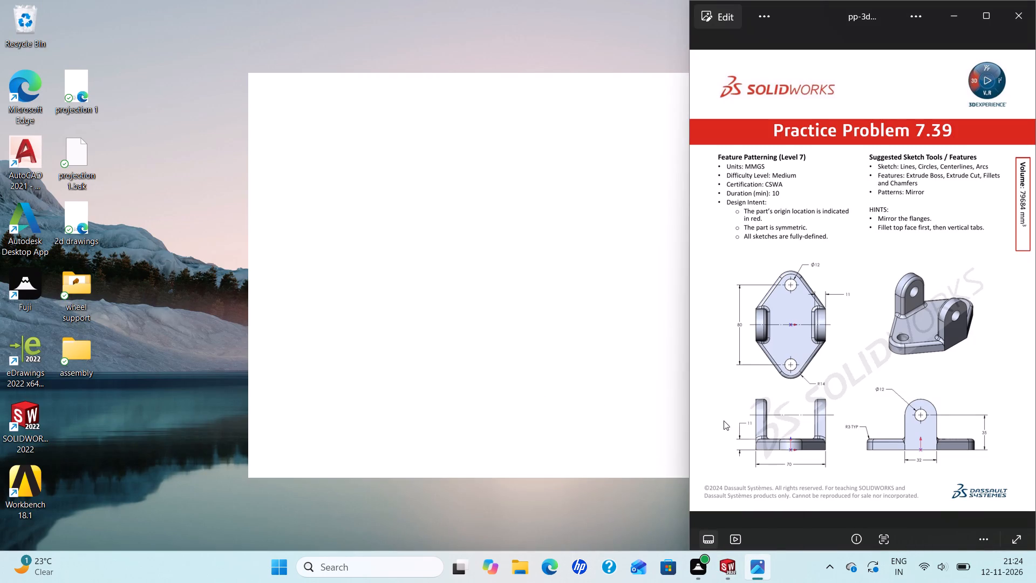
pyautogui.click(725, 572)
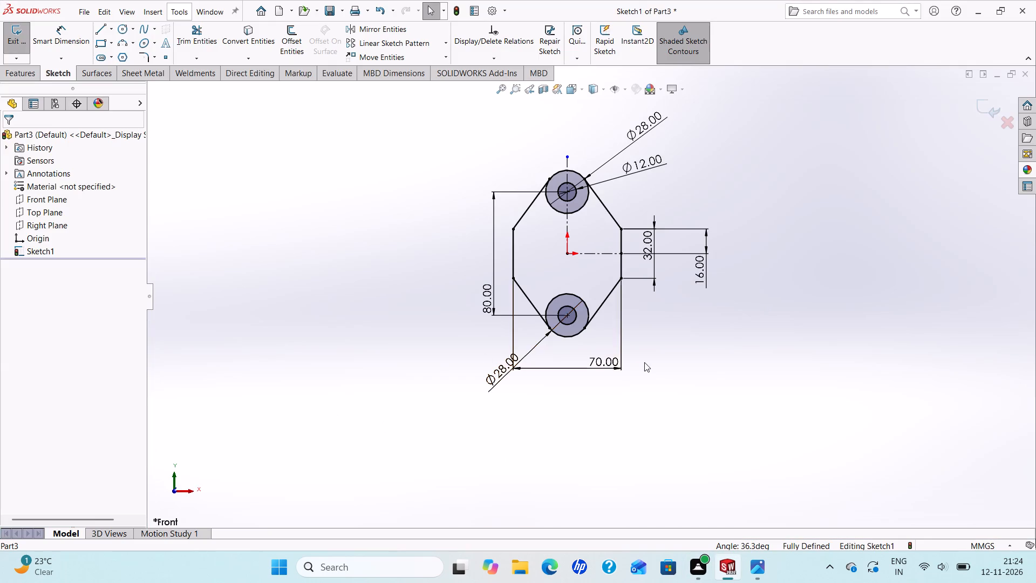
pyautogui.click(755, 562)
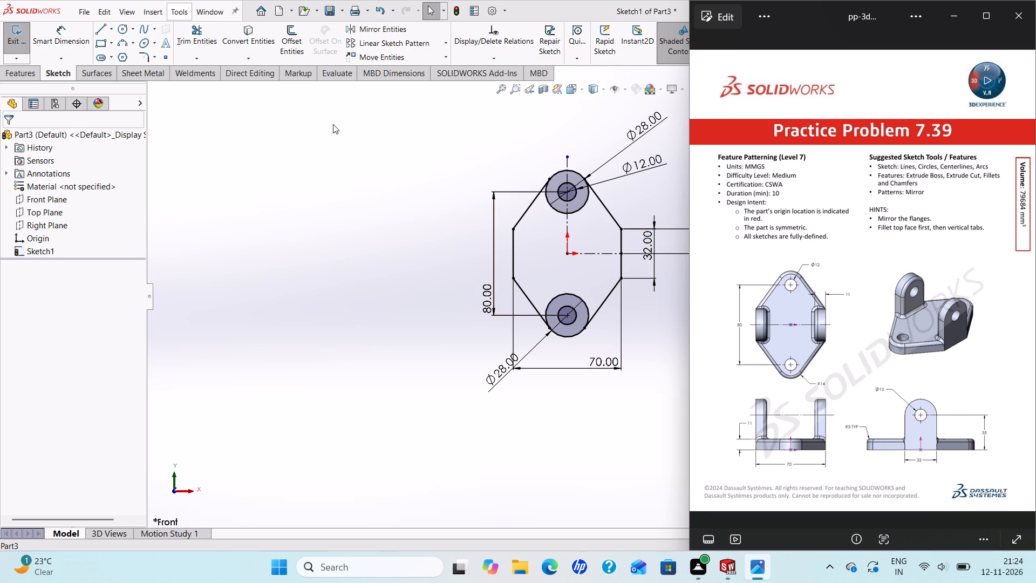
pyautogui.click(202, 34)
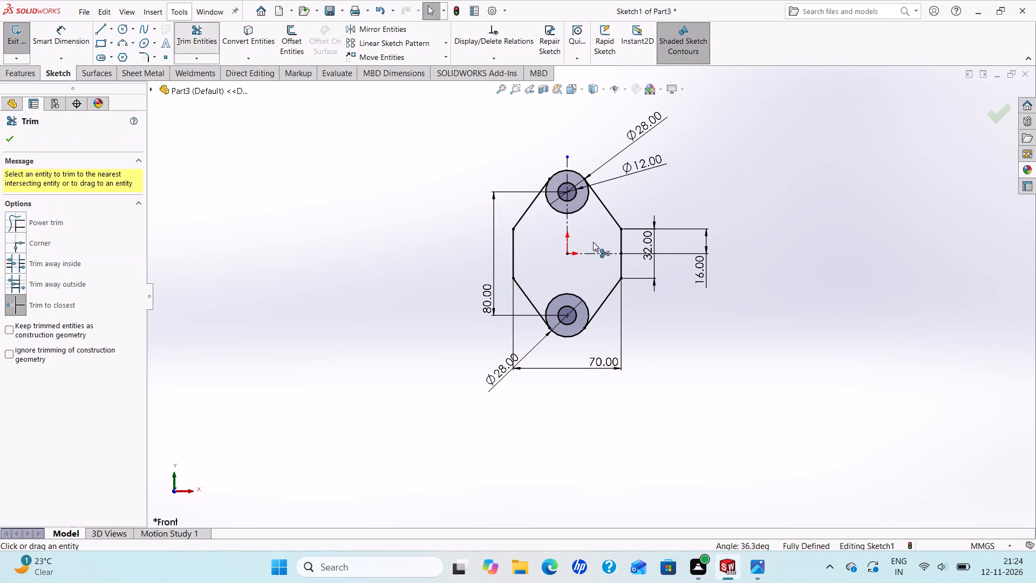
pyautogui.click(583, 205)
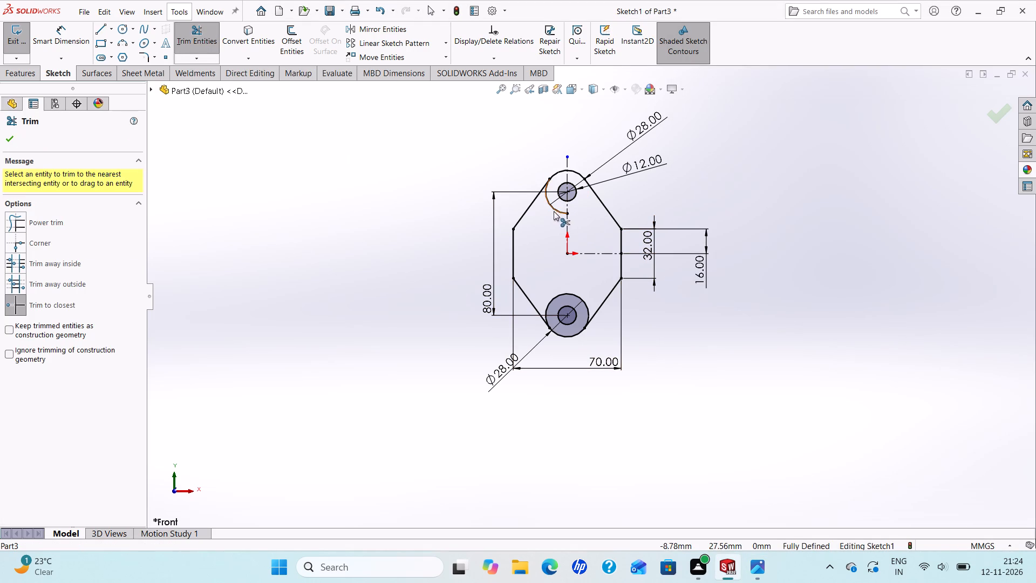
pyautogui.click(554, 206)
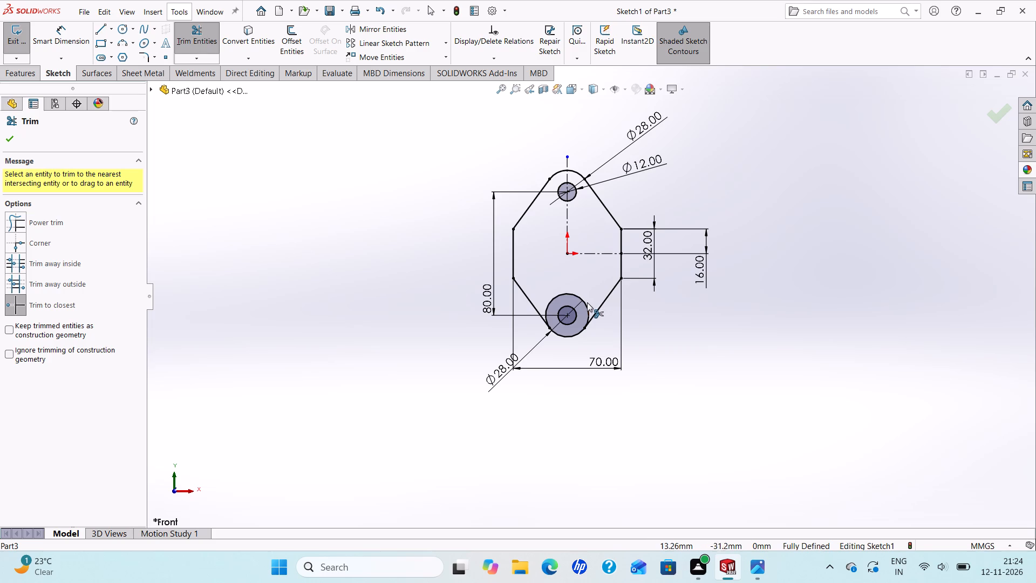
pyautogui.click(586, 303)
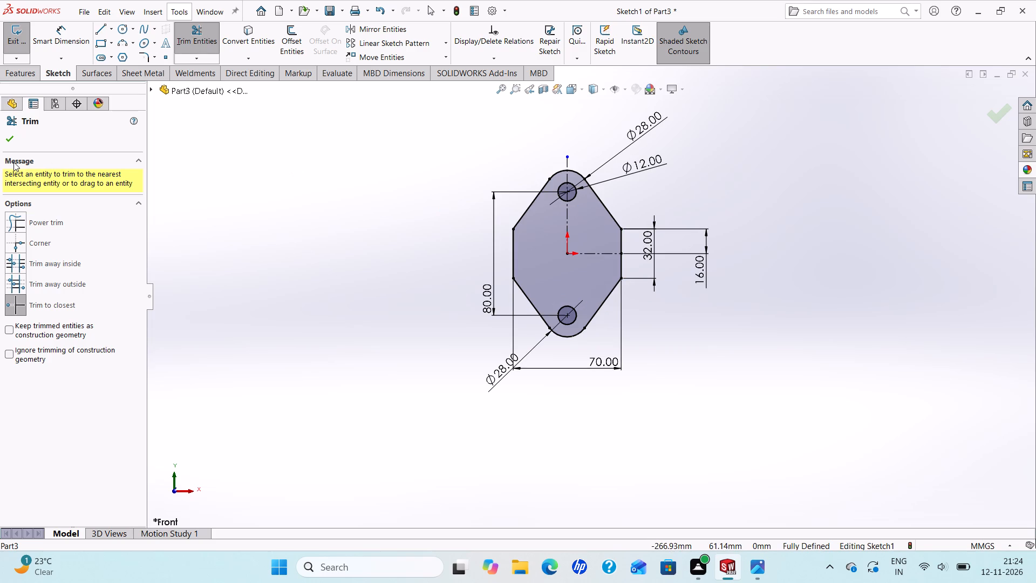
pyautogui.click(11, 139)
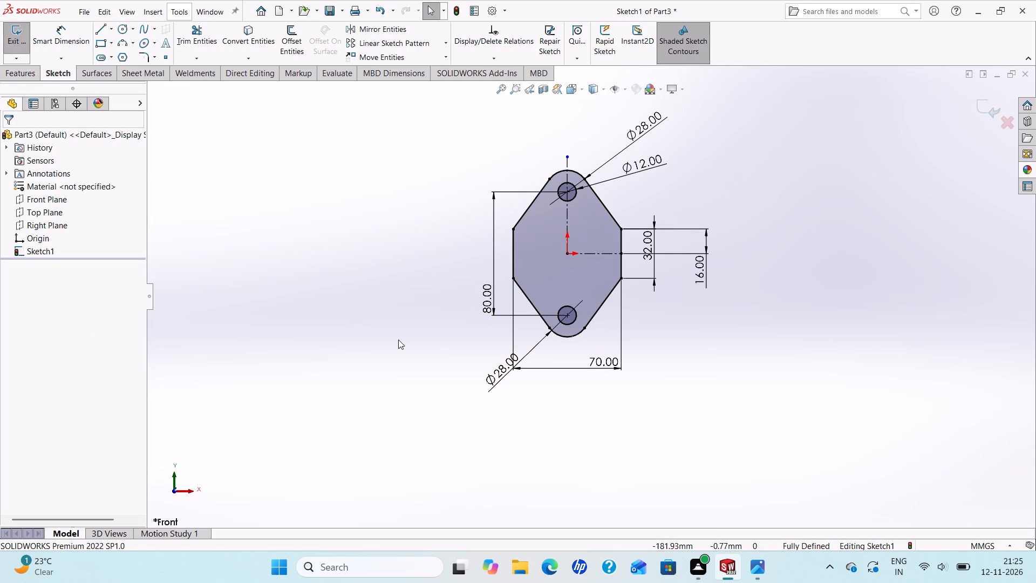
# Extrude the base sketch 11 mm as a blind boss from the sketch plane.
pyautogui.click(761, 574)
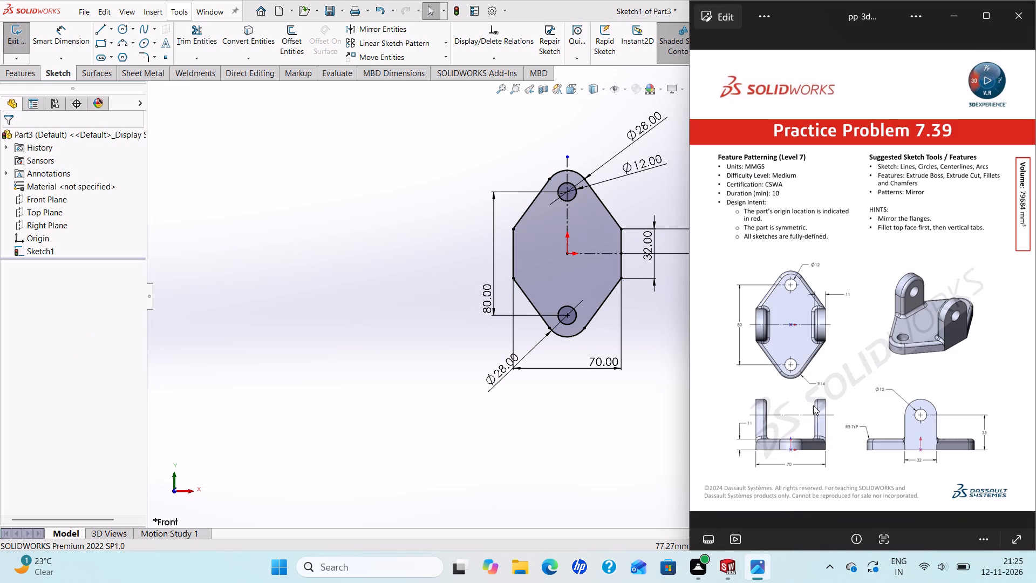
pyautogui.click(15, 73)
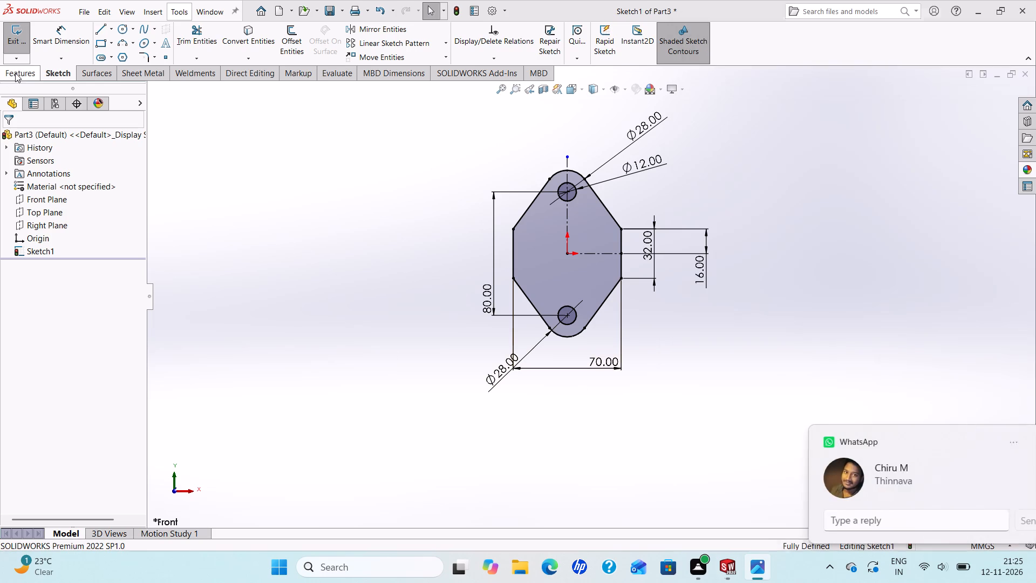
pyautogui.click(25, 48)
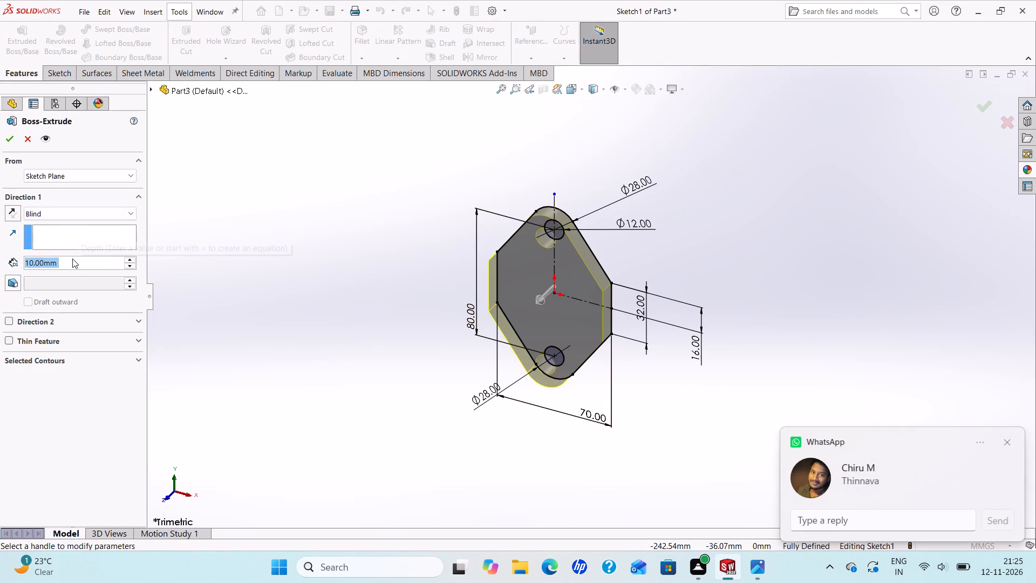
pyautogui.write('11')
pyautogui.press('Return')
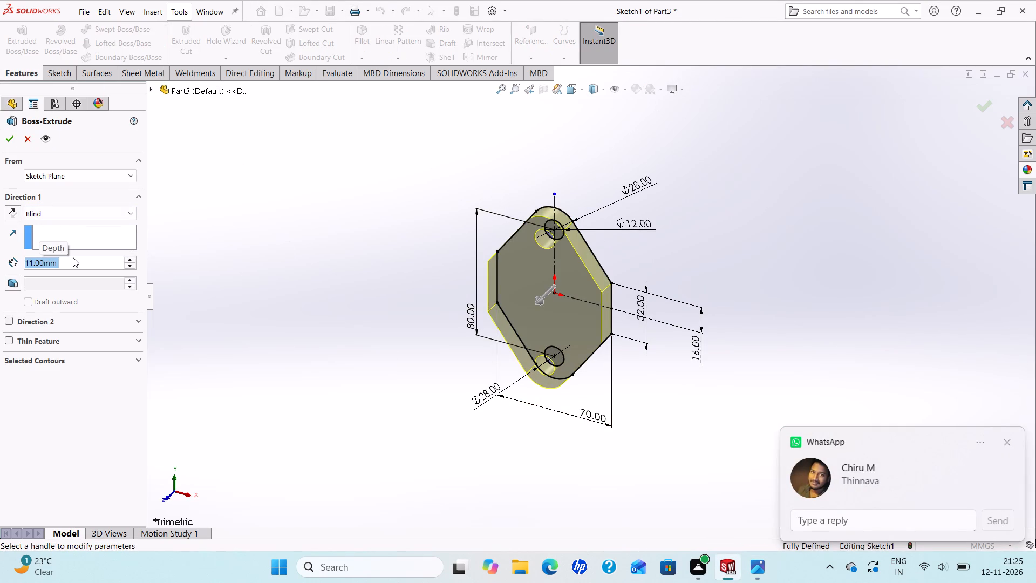
pyautogui.click(10, 143)
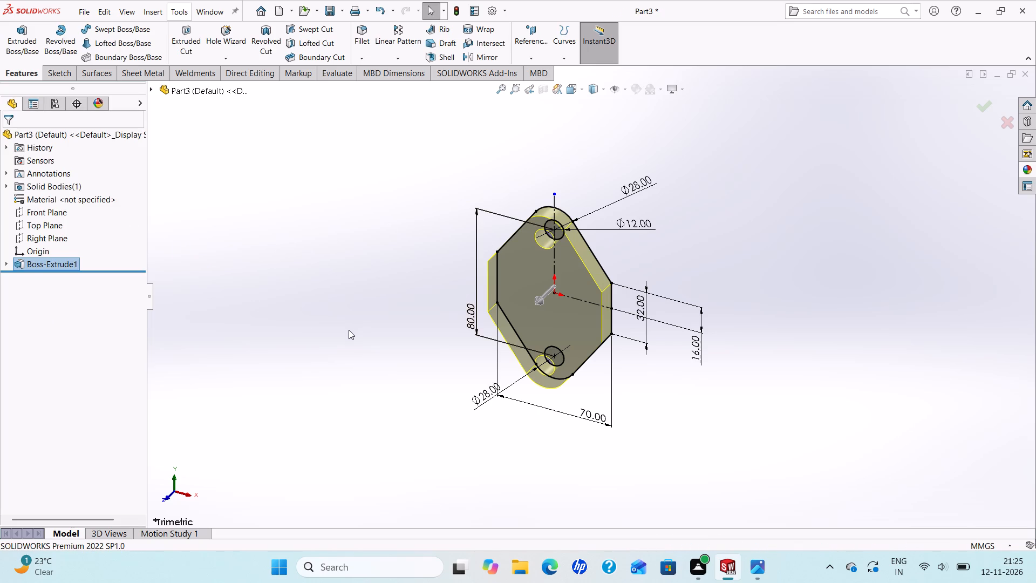
pyautogui.press('Escape')
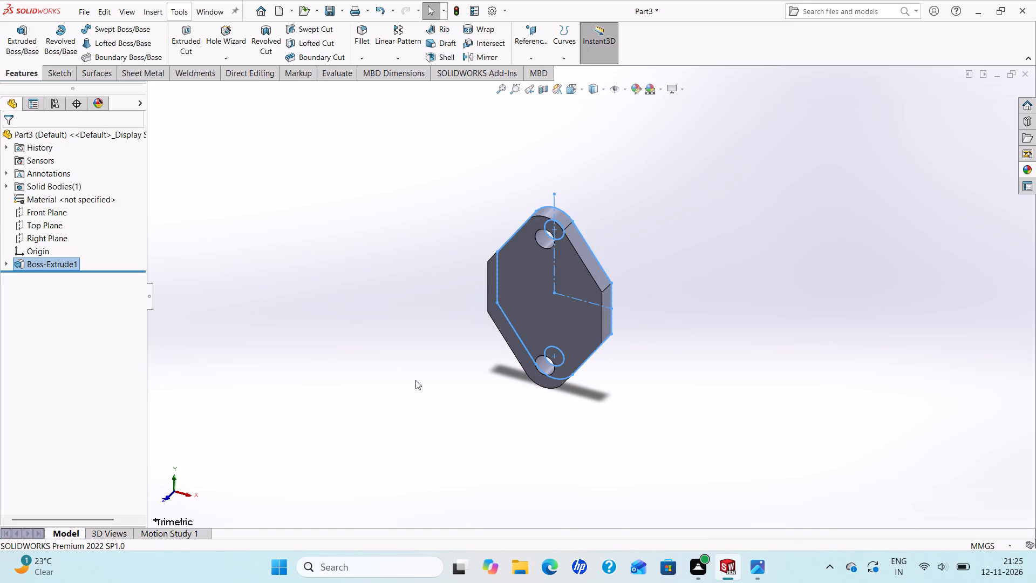
# Start a sketch on the narrow flat side face at the positive X end of the base plate.
pyautogui.moveTo(519, 329); pyautogui.dragTo(522, 257, button='middle')
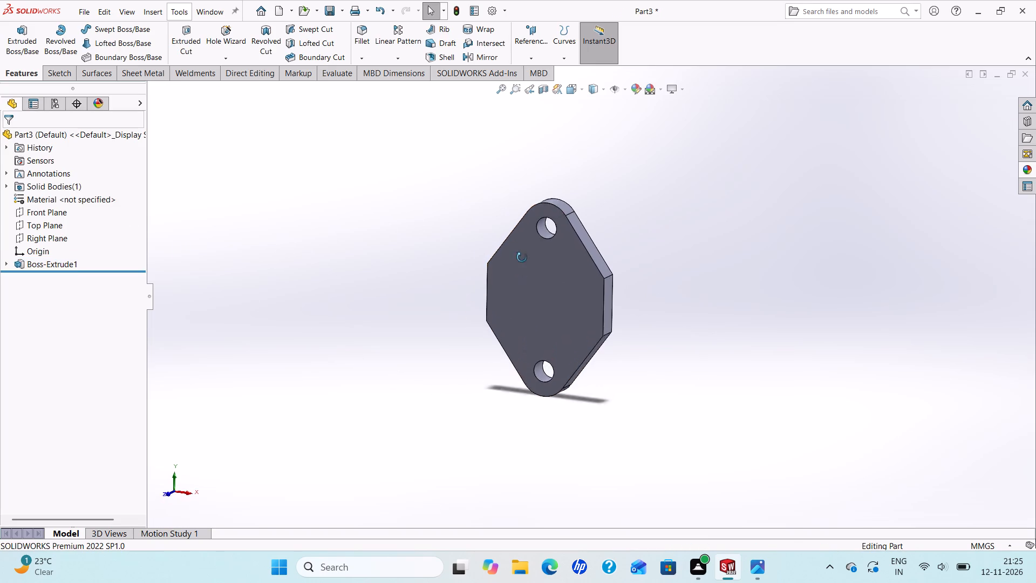
pyautogui.moveTo(522, 257); pyautogui.dragTo(534, 196, button='middle')
pyautogui.scroll(-1, 563, 253)
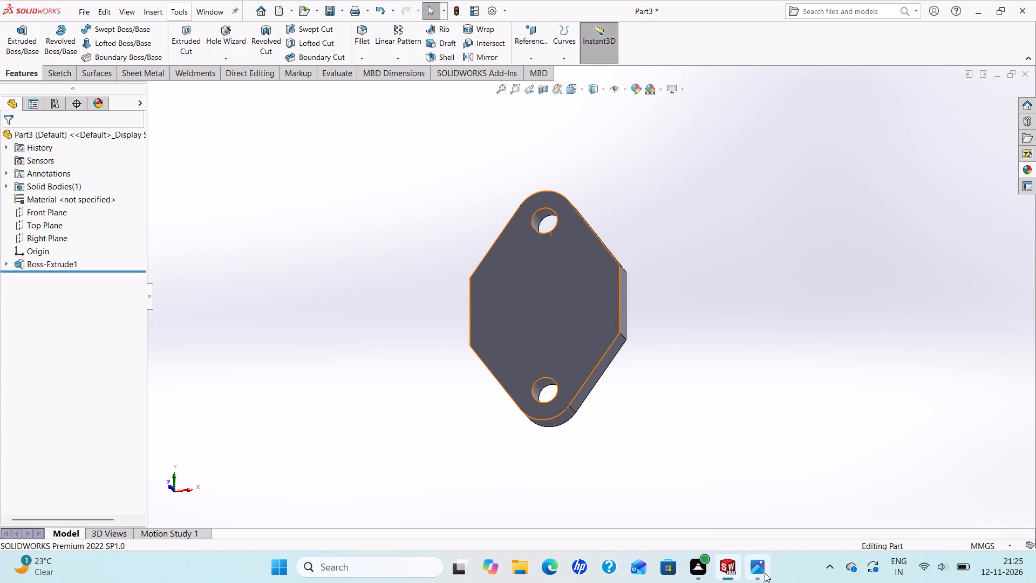
pyautogui.click(765, 573)
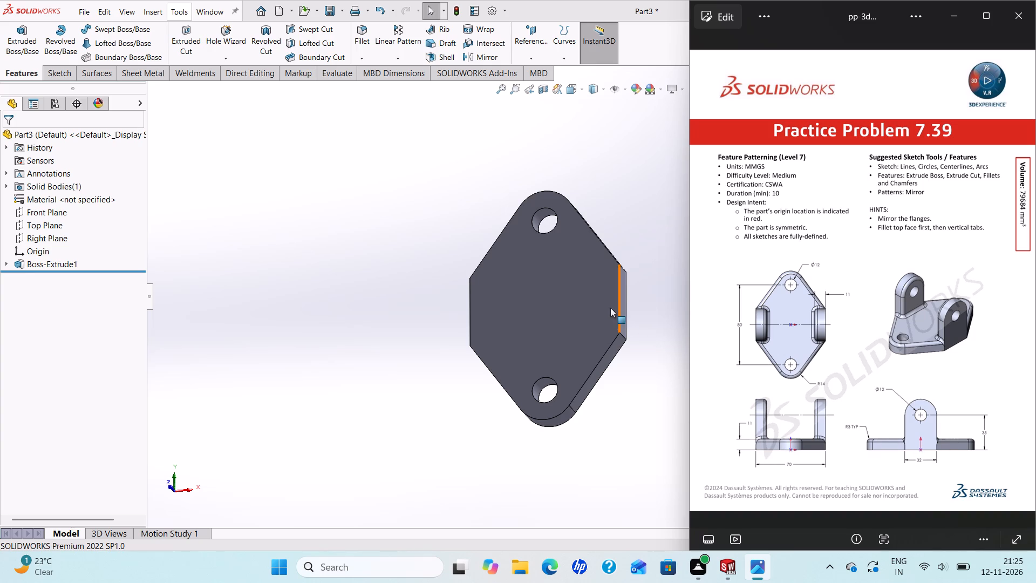
pyautogui.click(624, 310)
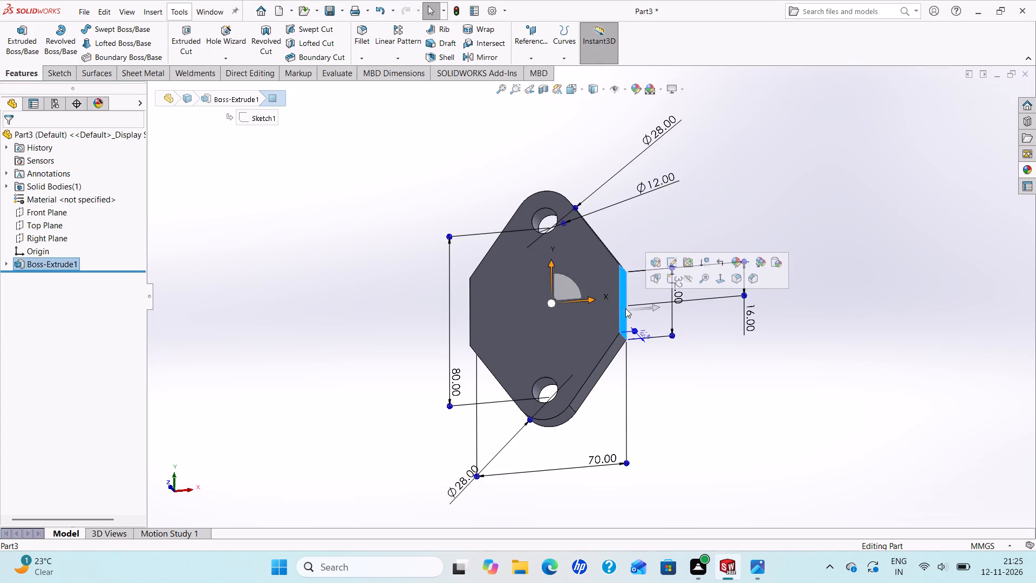
pyautogui.click(665, 278)
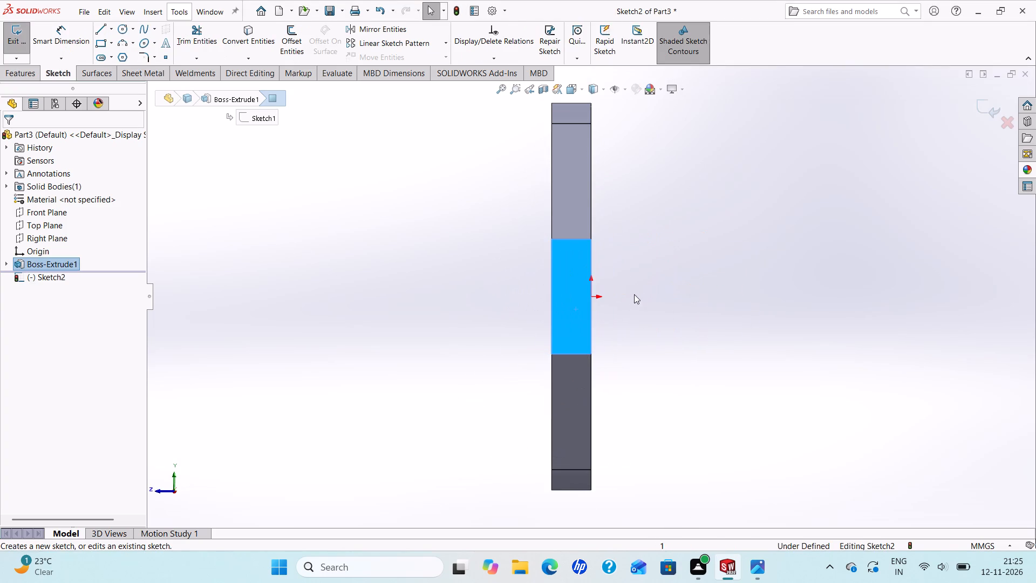
# Sketch two concentric circles about 18 mm and 36 mm in diameter, centred level with the origin about 49 mm in front of it.
pyautogui.scroll(1, 617, 297)
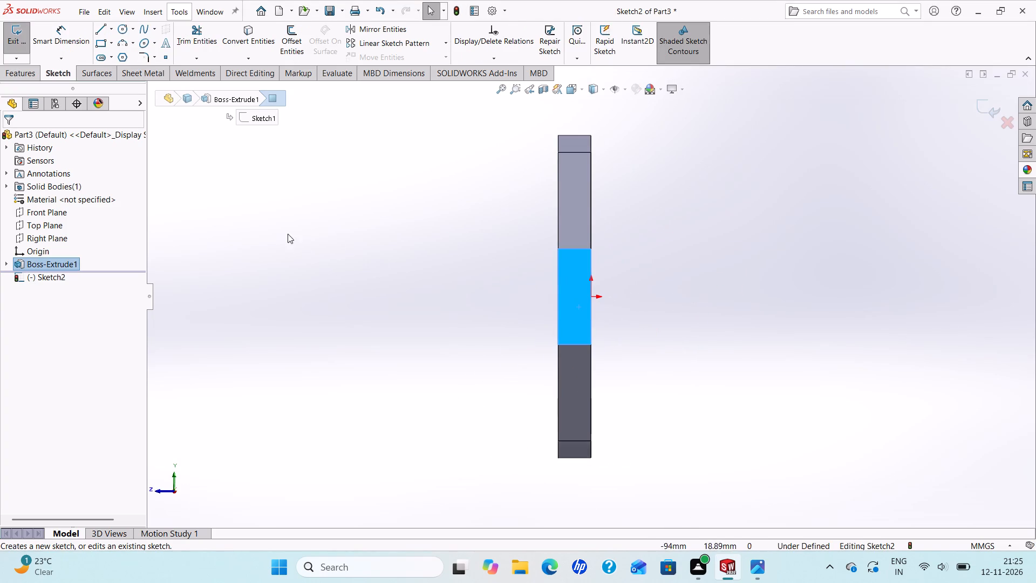
pyautogui.click(124, 29)
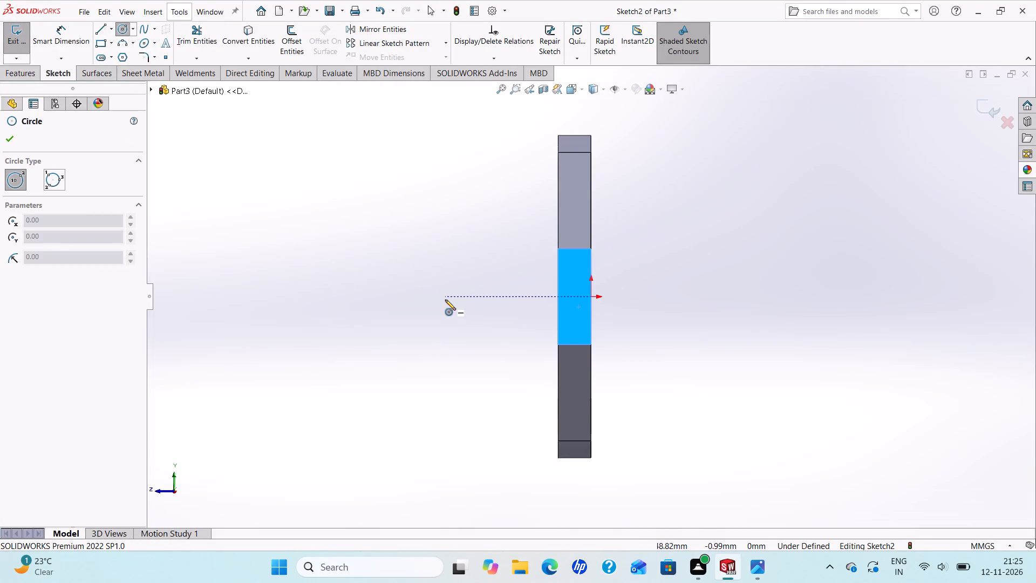
pyautogui.click(445, 300)
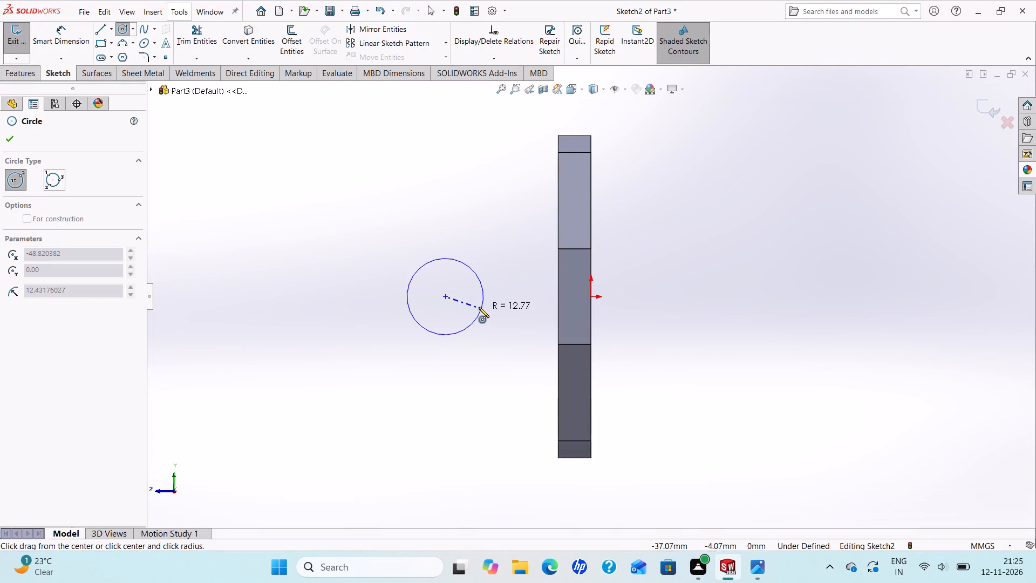
pyautogui.click(472, 304)
pyautogui.click(446, 296)
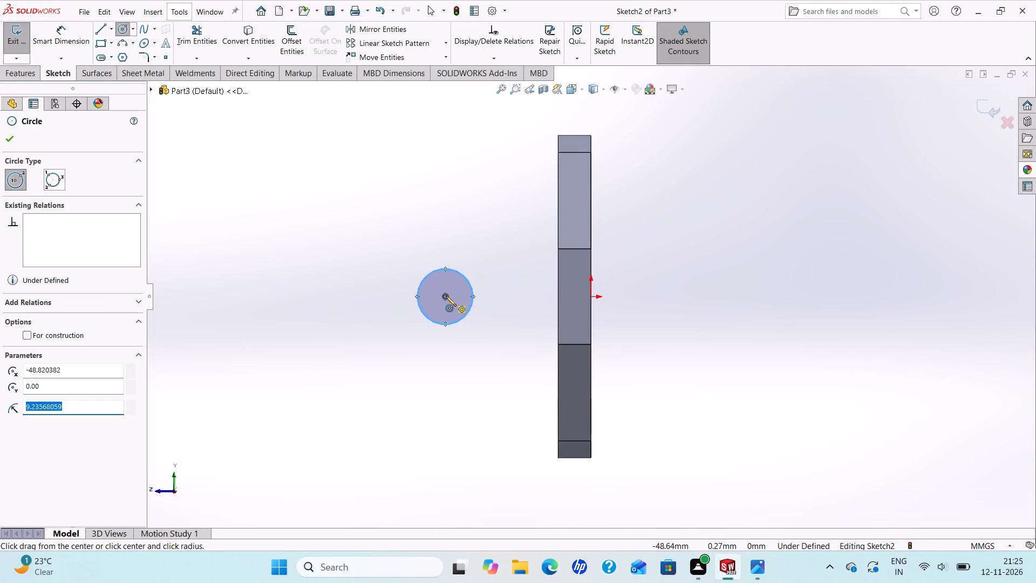
pyautogui.click(490, 326)
pyautogui.rightClick(490, 326)
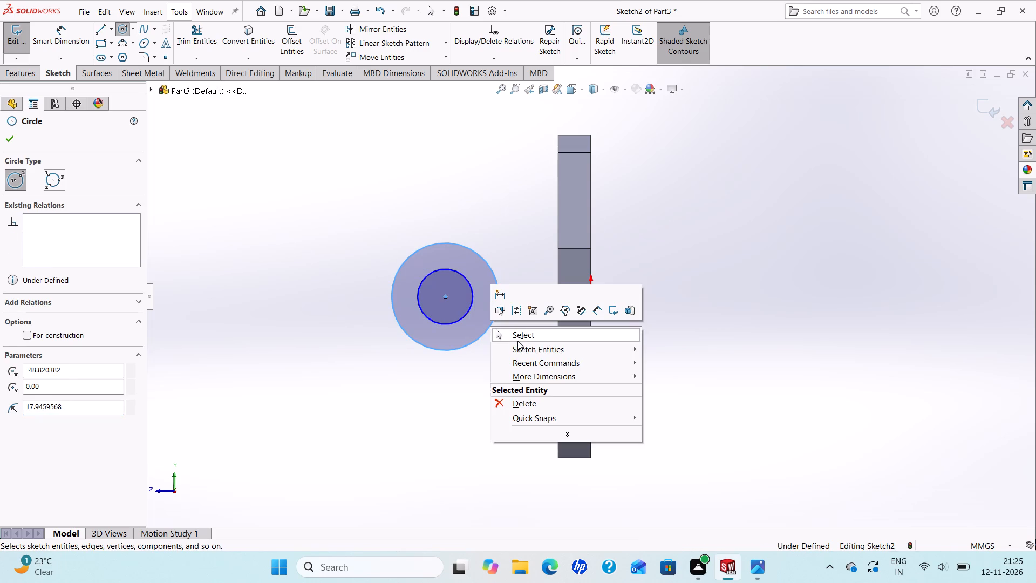
pyautogui.click(517, 340)
# Dimension the outer circle's diameter to 32 mm and the inner circle's diameter to 12 mm.
pyautogui.click(69, 28)
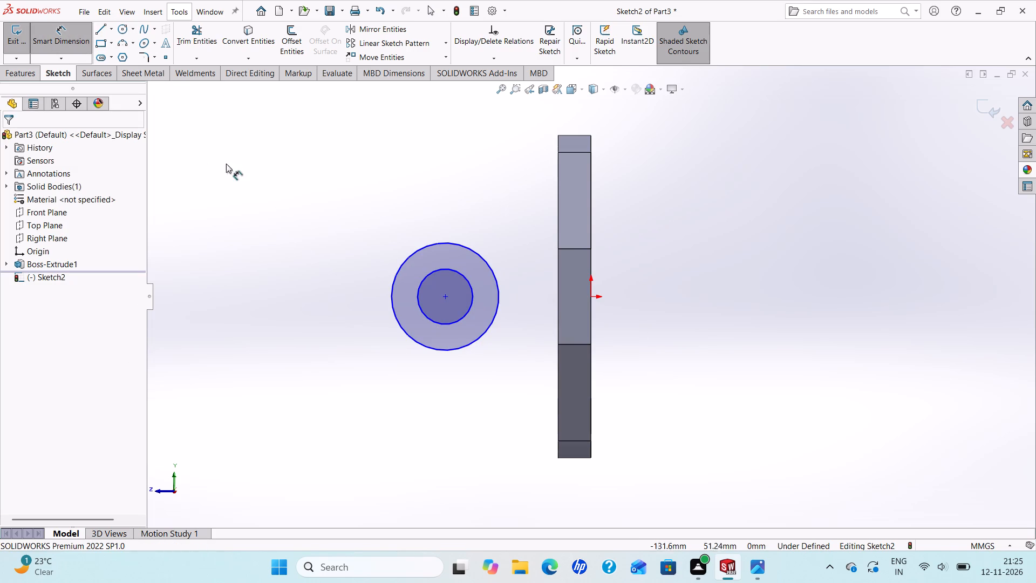
pyautogui.click(412, 255)
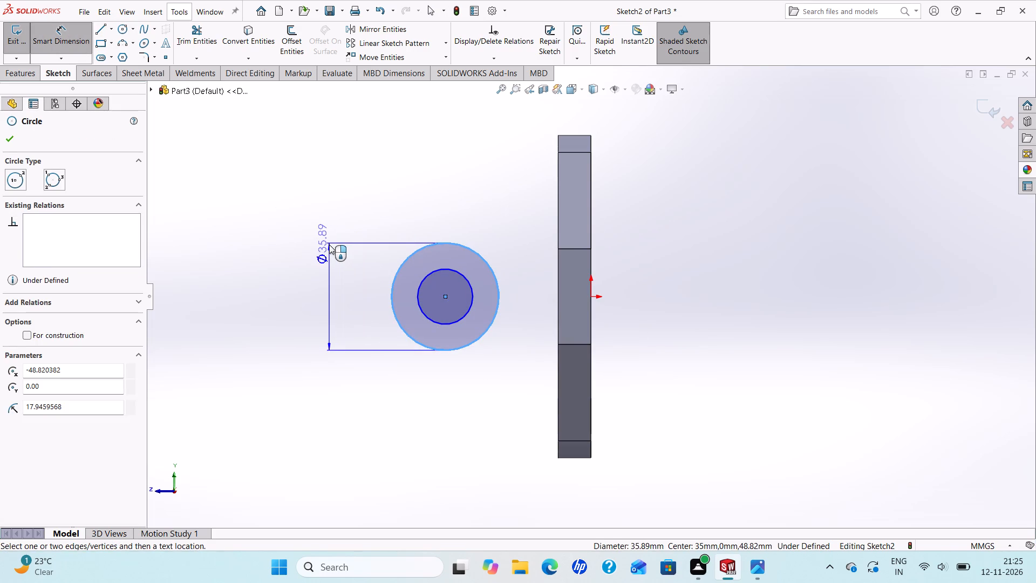
pyautogui.click(329, 245)
pyautogui.write('32')
pyautogui.press('Return')
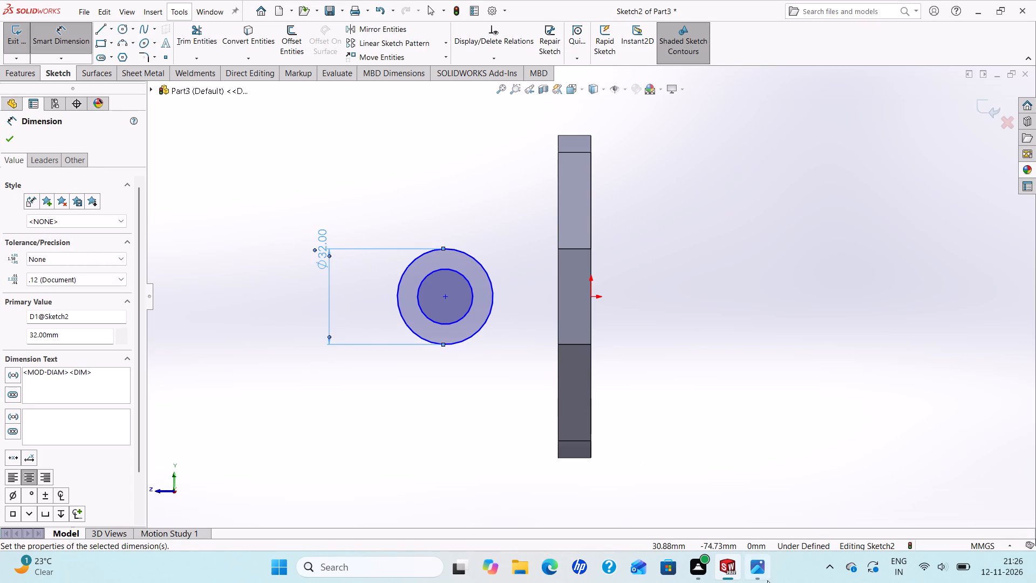
pyautogui.click(759, 570)
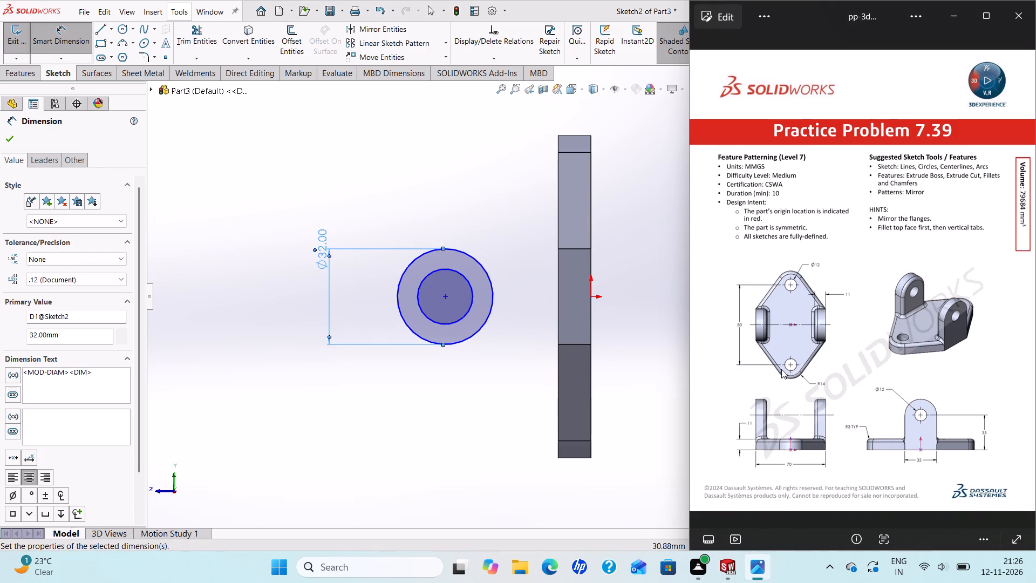
pyautogui.click(419, 290)
pyautogui.click(353, 211)
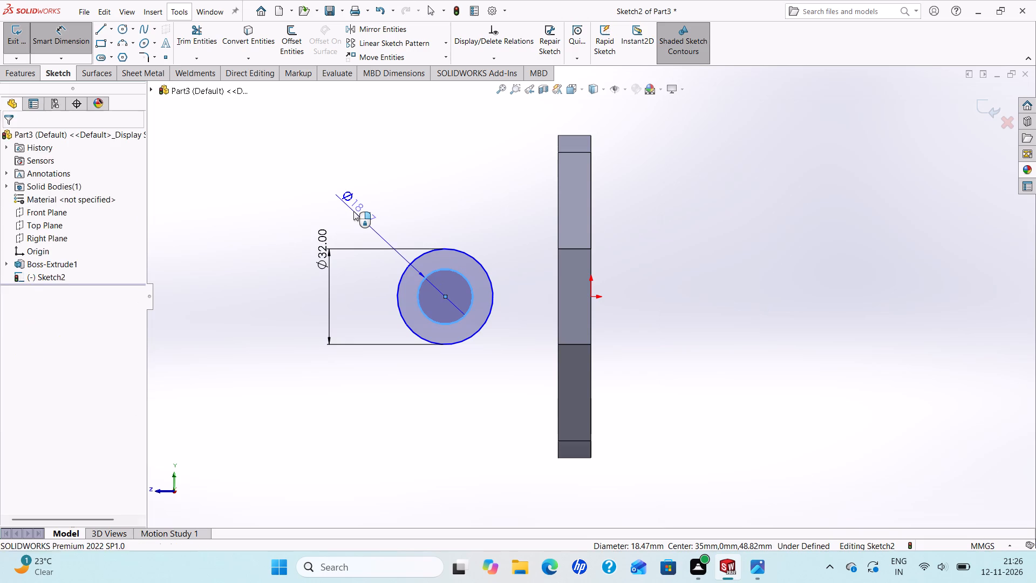
pyautogui.write('12')
pyautogui.press('Return')
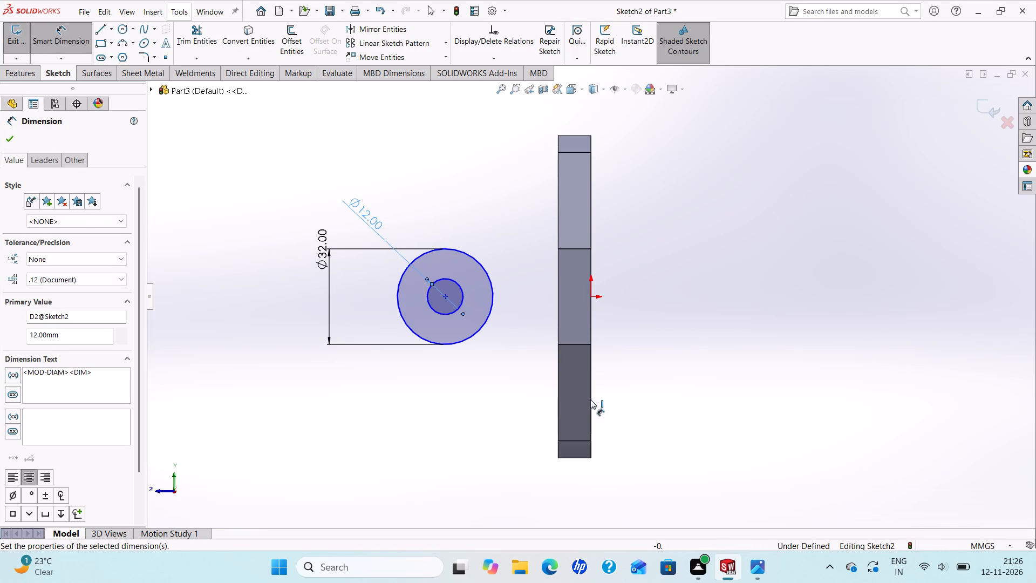
# Dimension the distance from the origin to the circles' common centre as 35 mm, consulting the problem drawing.
pyautogui.click(757, 569)
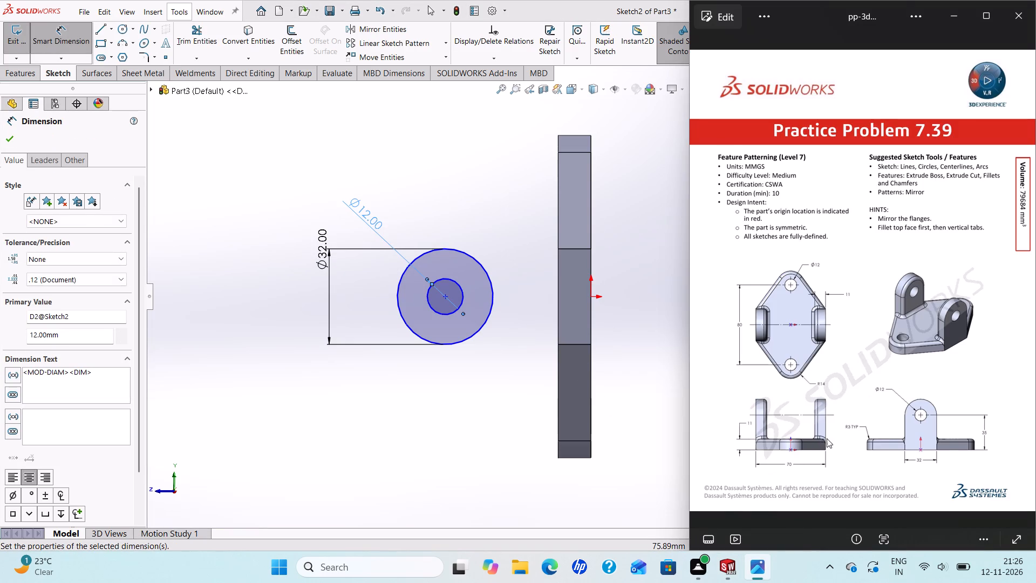
pyautogui.click(591, 297)
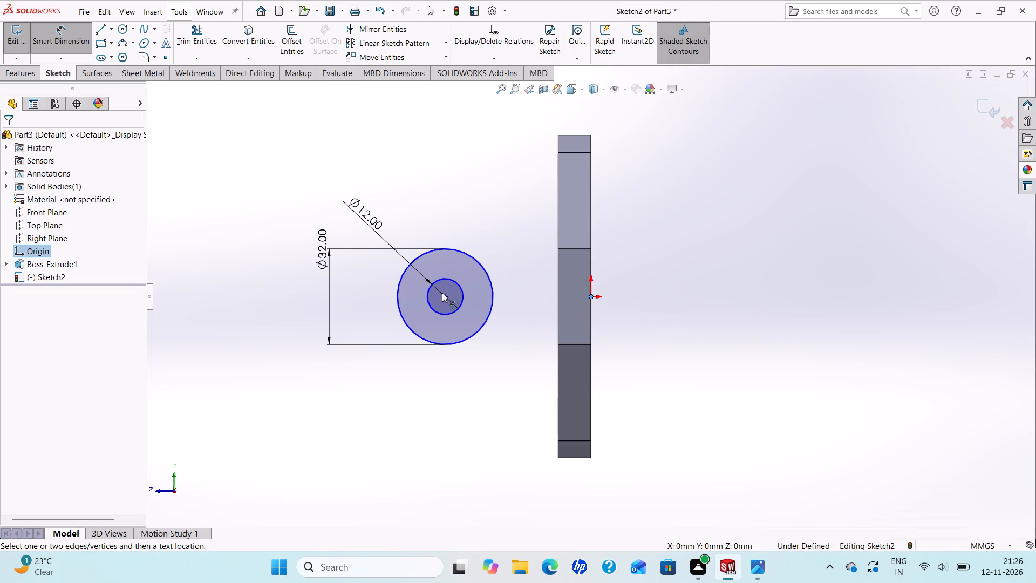
pyautogui.click(445, 297)
pyautogui.click(469, 214)
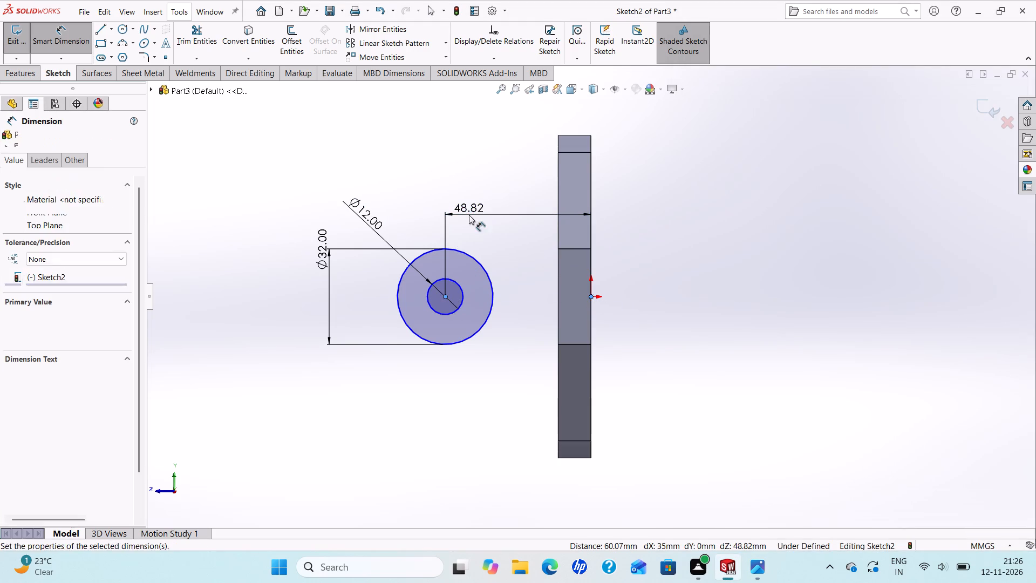
pyautogui.write('35')
pyautogui.press('Return')
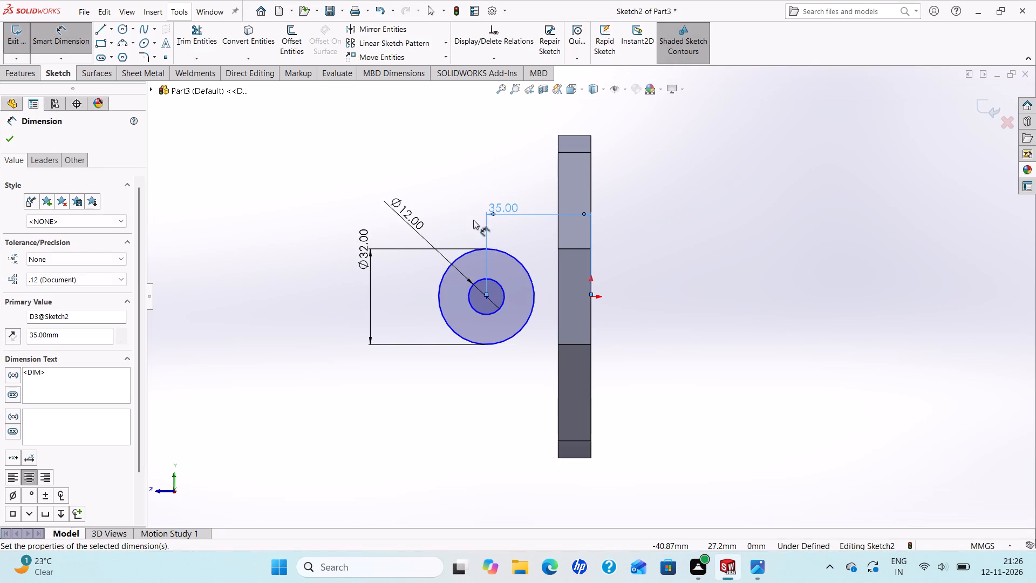
pyautogui.click(756, 571)
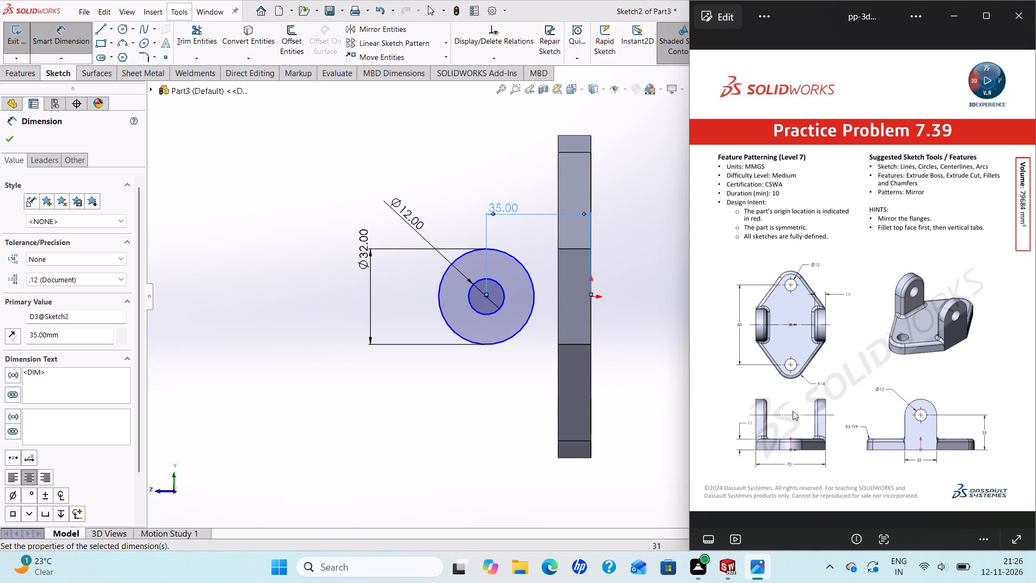
# Add a Horizontal relation between the circles' common centre and the origin.
pyautogui.click(11, 138)
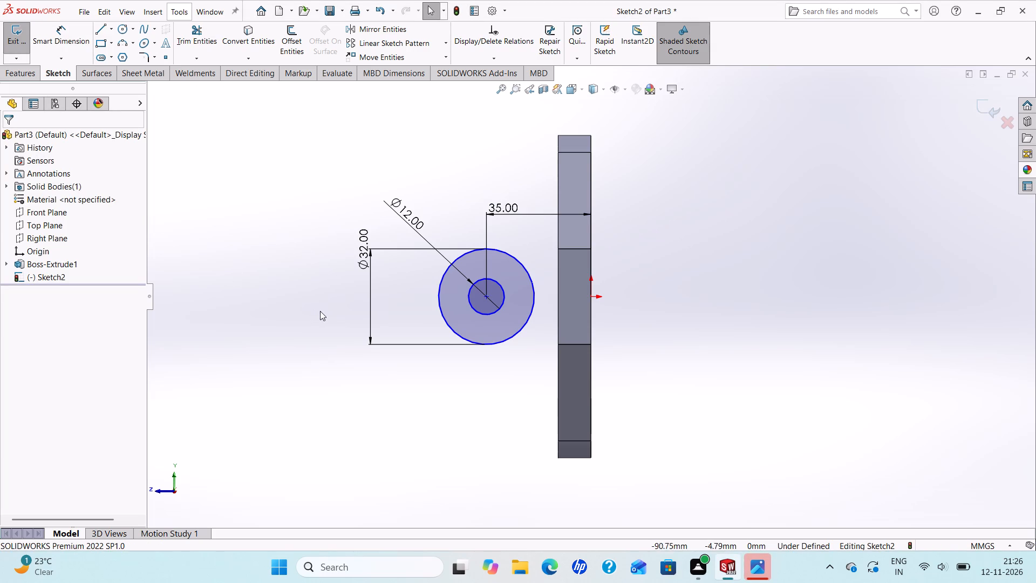
pyautogui.keyDown('ctrl'); pyautogui.click(488, 299); pyautogui.keyUp('ctrl')
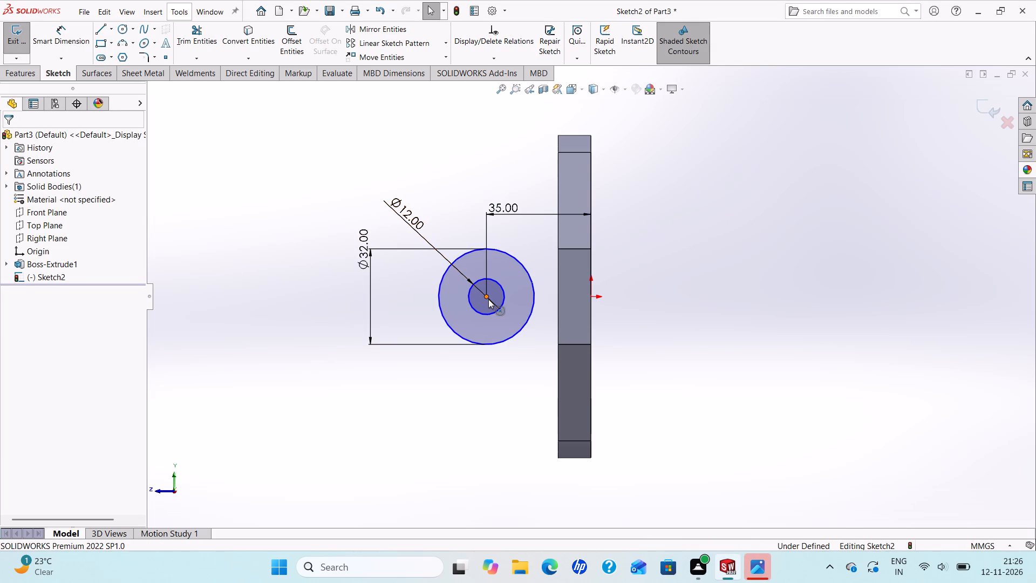
pyautogui.keyDown('ctrl'); pyautogui.click(590, 296); pyautogui.keyUp('ctrl')
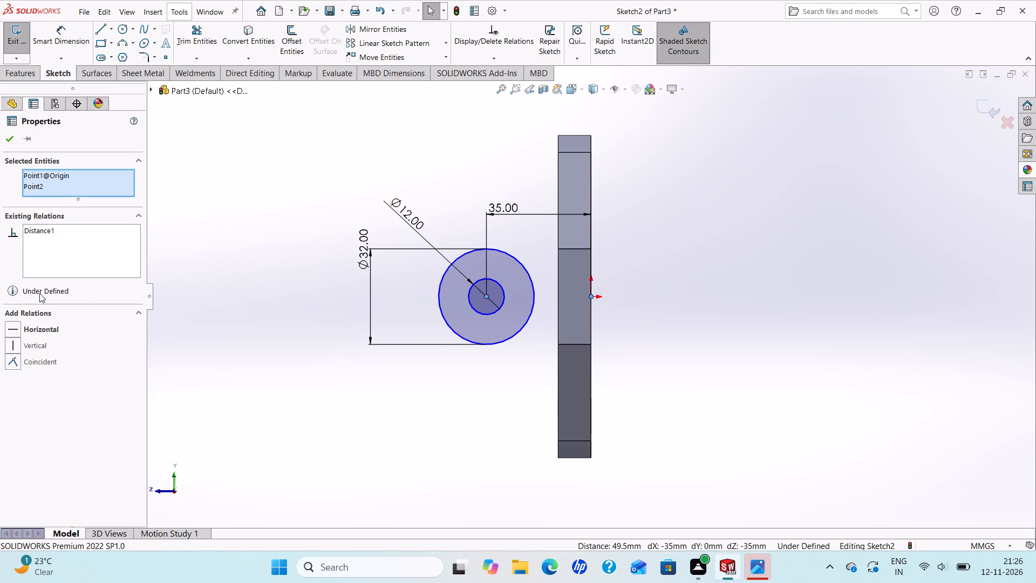
pyautogui.click(14, 328)
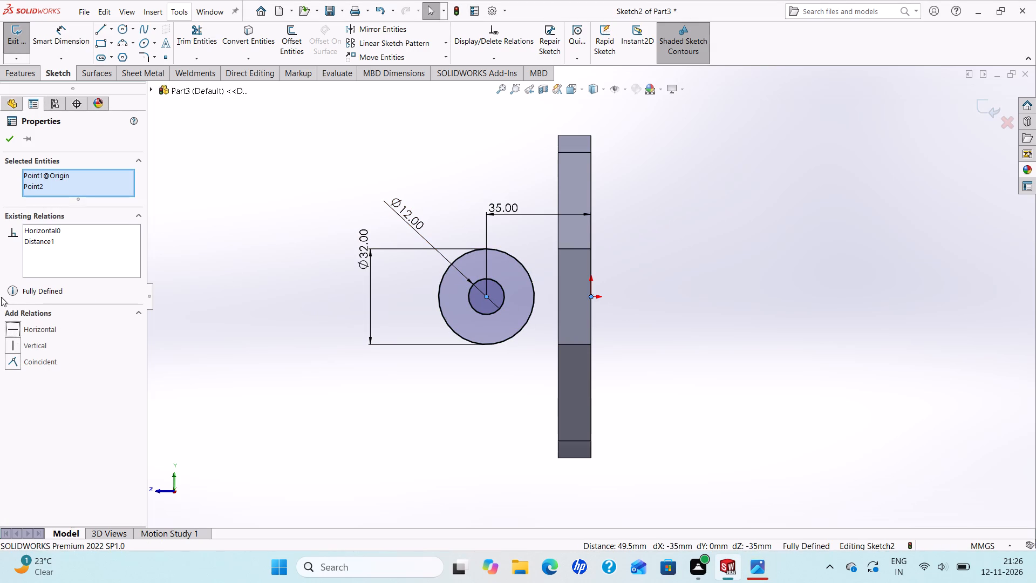
pyautogui.click(5, 144)
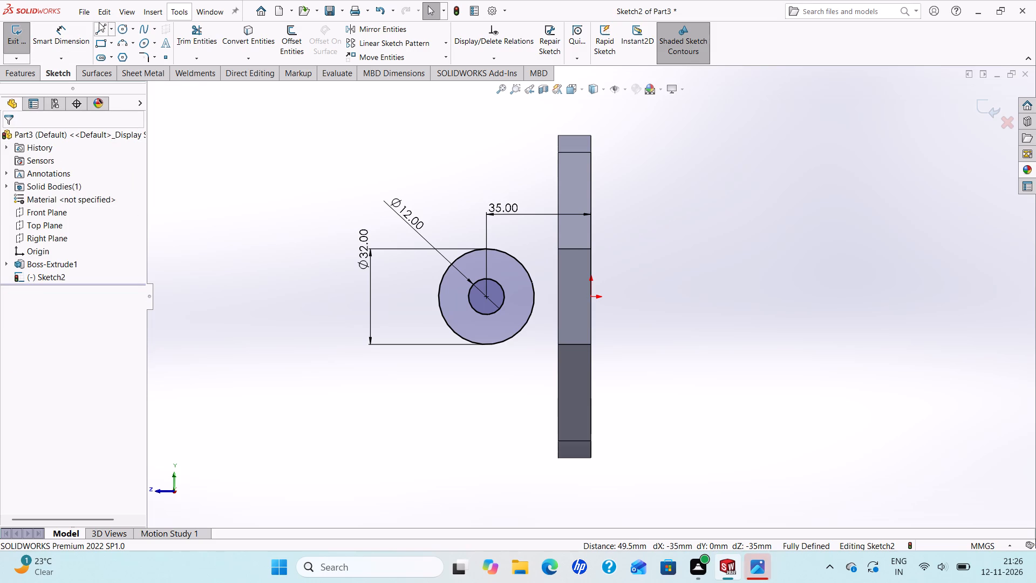
# Sketch three connected lines from one side of the outer circle, 35 mm to the base's bottom edge, along that edge, and 35 mm back to the circle's opposite side.
pyautogui.click(103, 30)
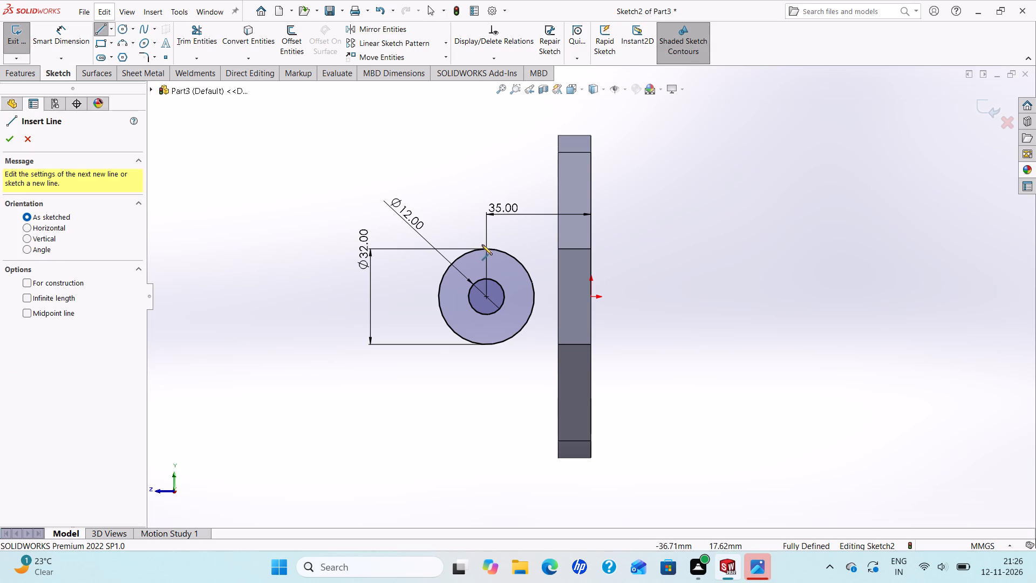
pyautogui.click(486, 248)
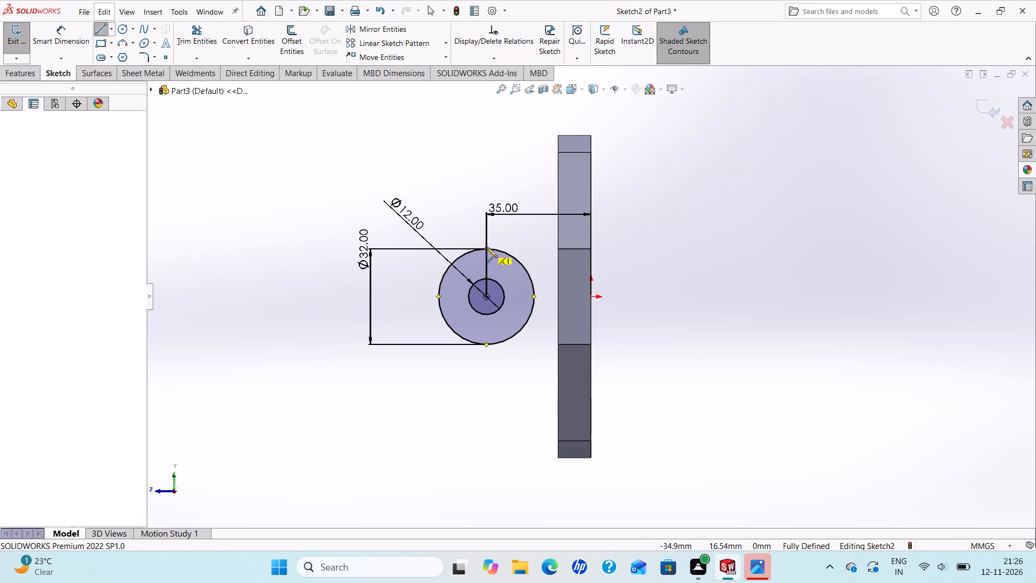
pyautogui.click(589, 248)
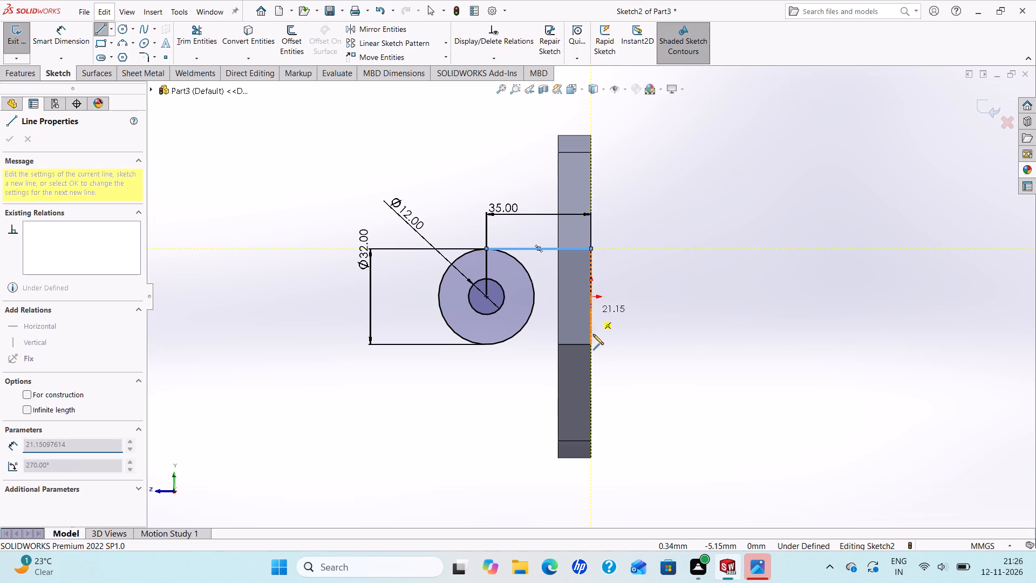
pyautogui.click(590, 345)
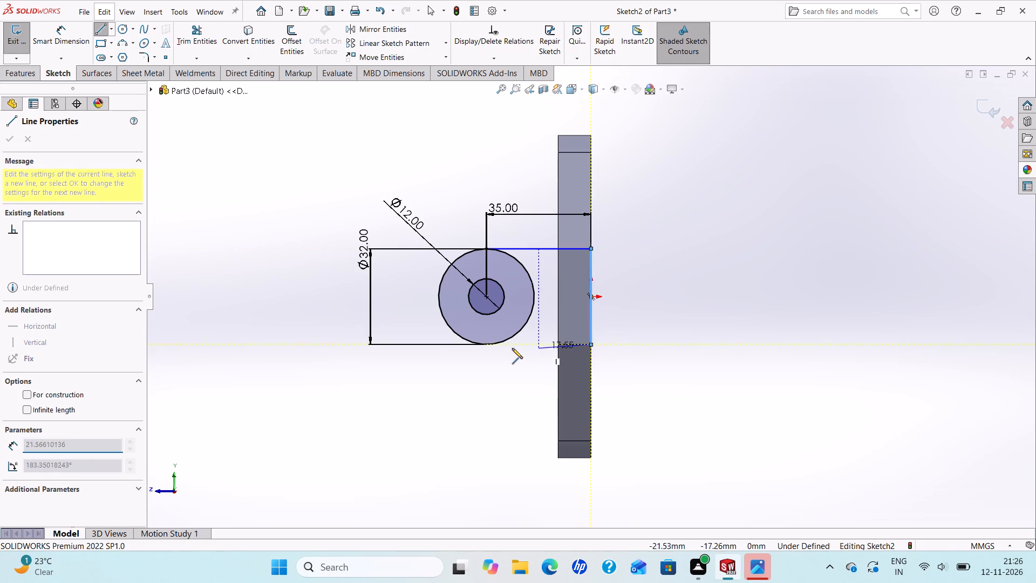
pyautogui.click(488, 345)
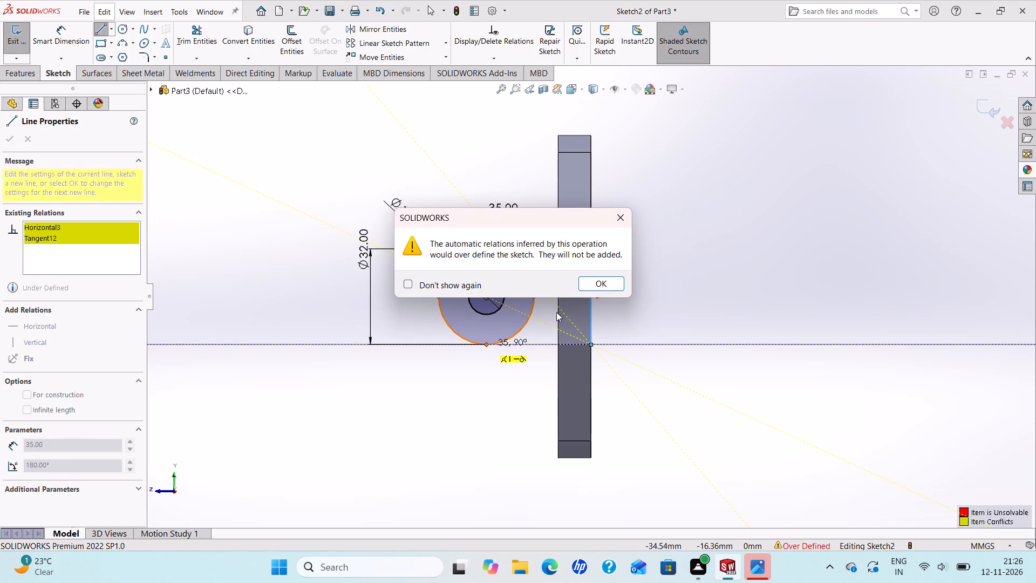
pyautogui.click(588, 287)
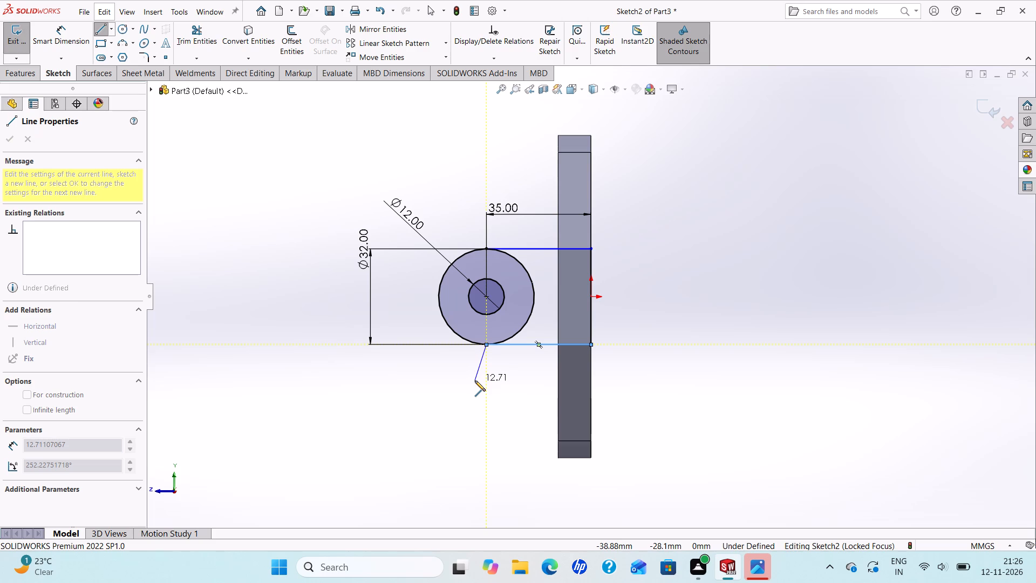
pyautogui.press('Escape')
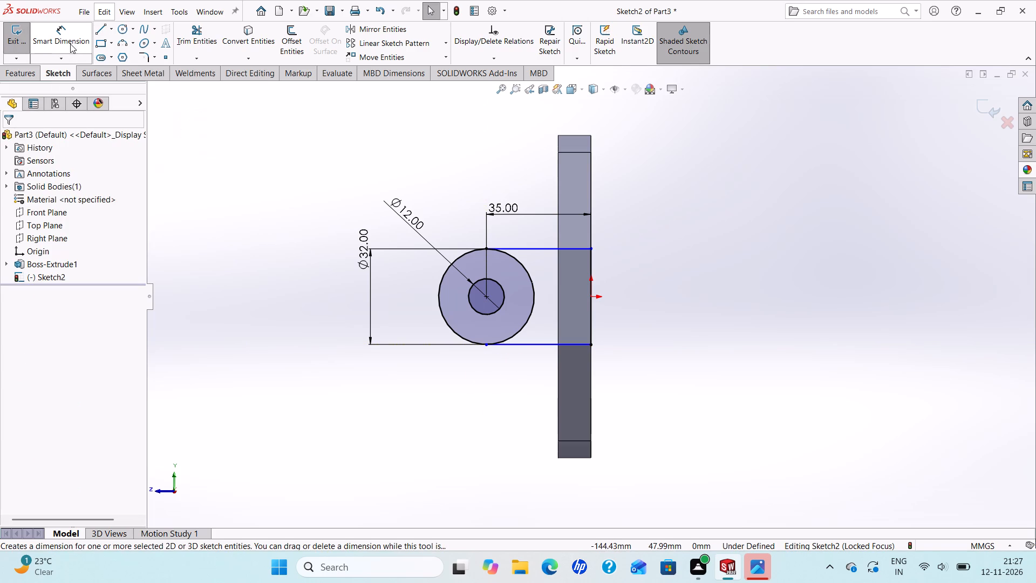
# Dimension the tab profile's two parallel straight sides as 35 mm each.
pyautogui.click(70, 44)
pyautogui.click(531, 344)
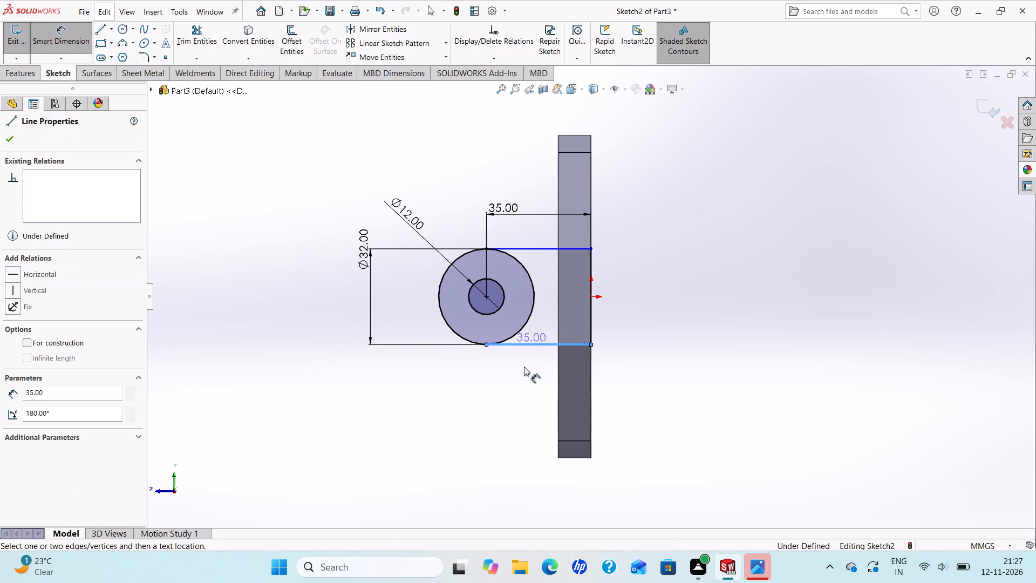
pyautogui.click(521, 388)
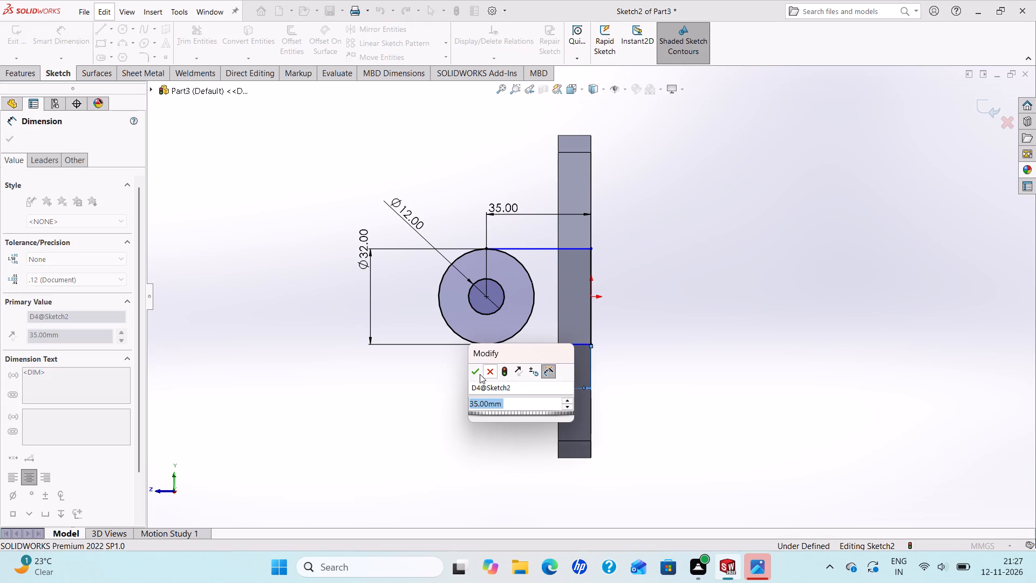
pyautogui.click(478, 371)
pyautogui.click(518, 246)
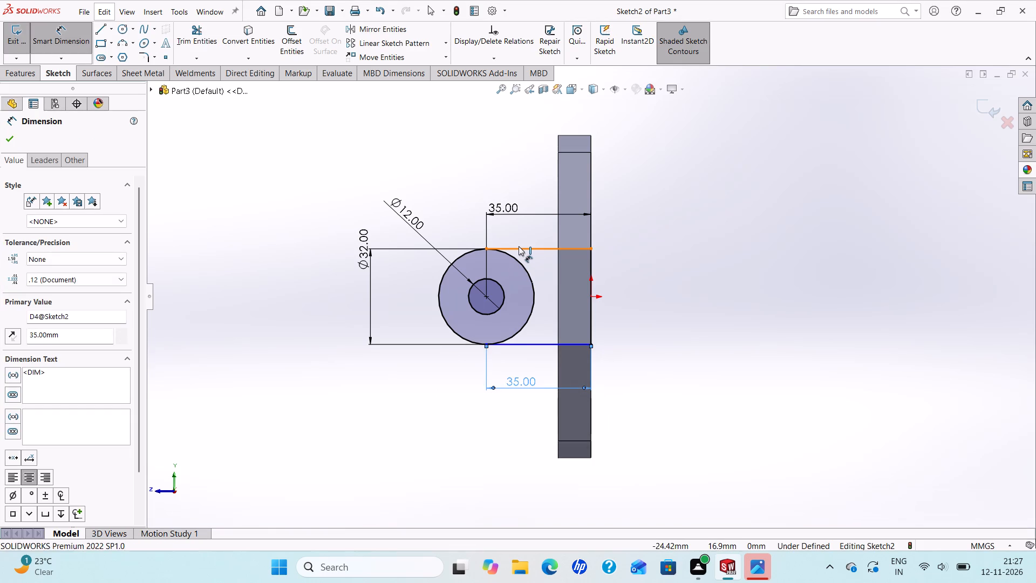
pyautogui.click(524, 226)
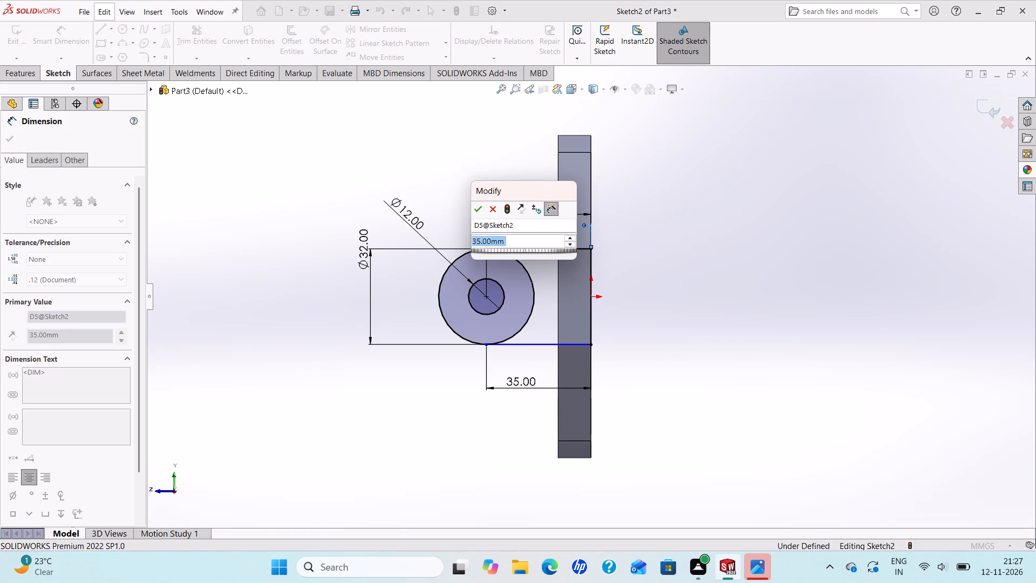
pyautogui.click(482, 207)
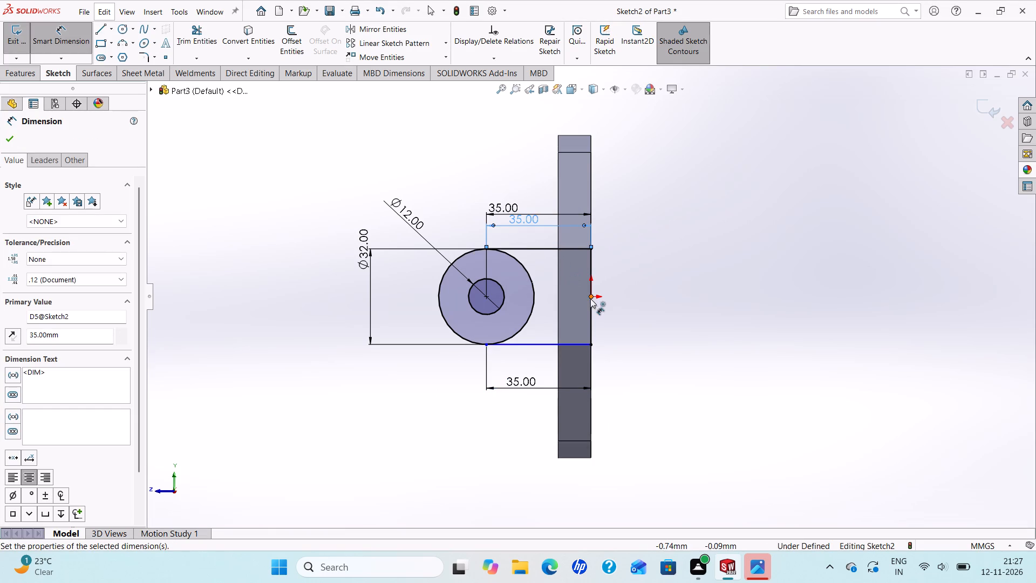
pyautogui.click(3, 139)
# Trim away the half of the outer circle lying inside the tab profile, leaving a rounded end.
pyautogui.click(213, 49)
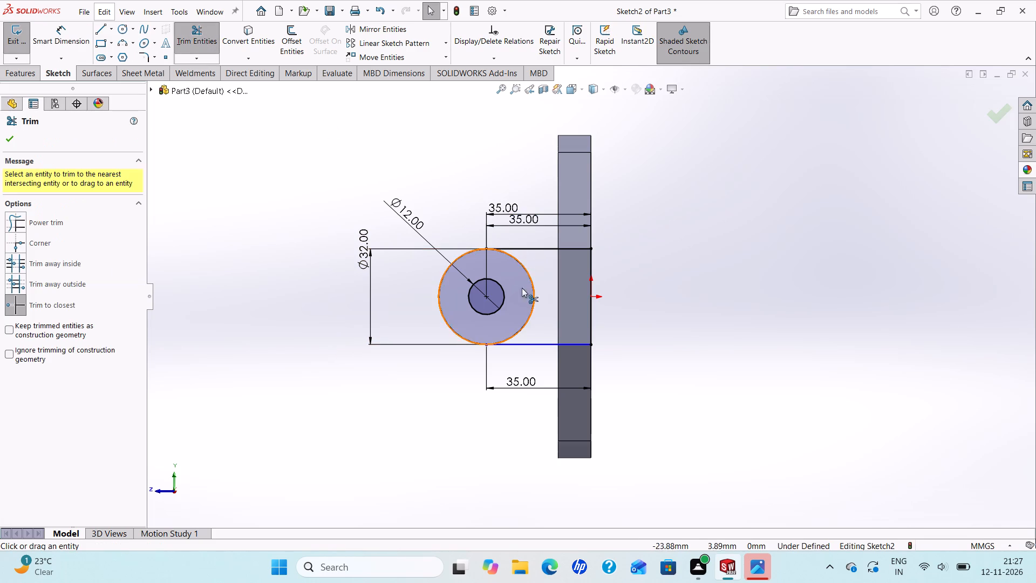
pyautogui.click(535, 291)
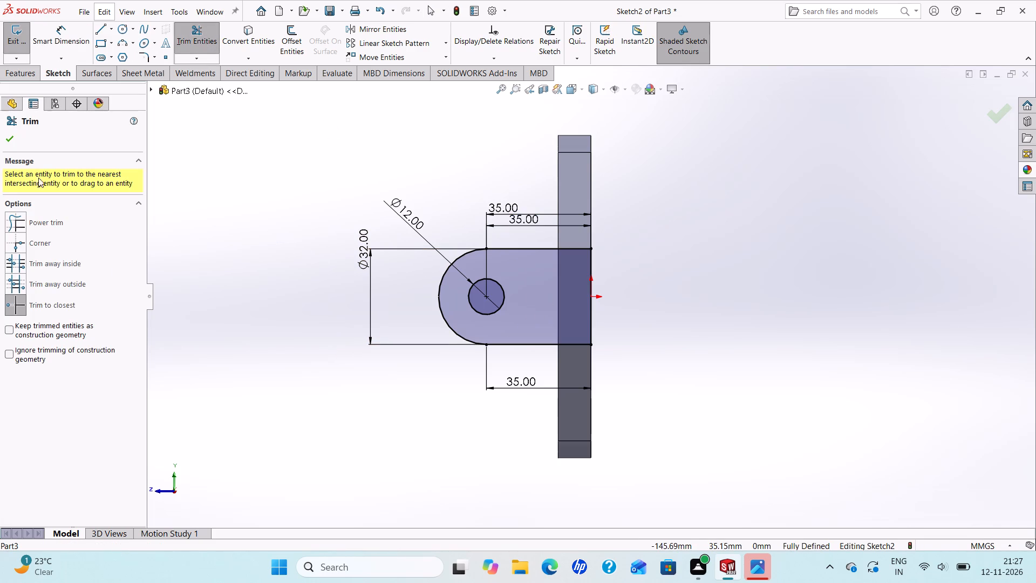
pyautogui.click(7, 143)
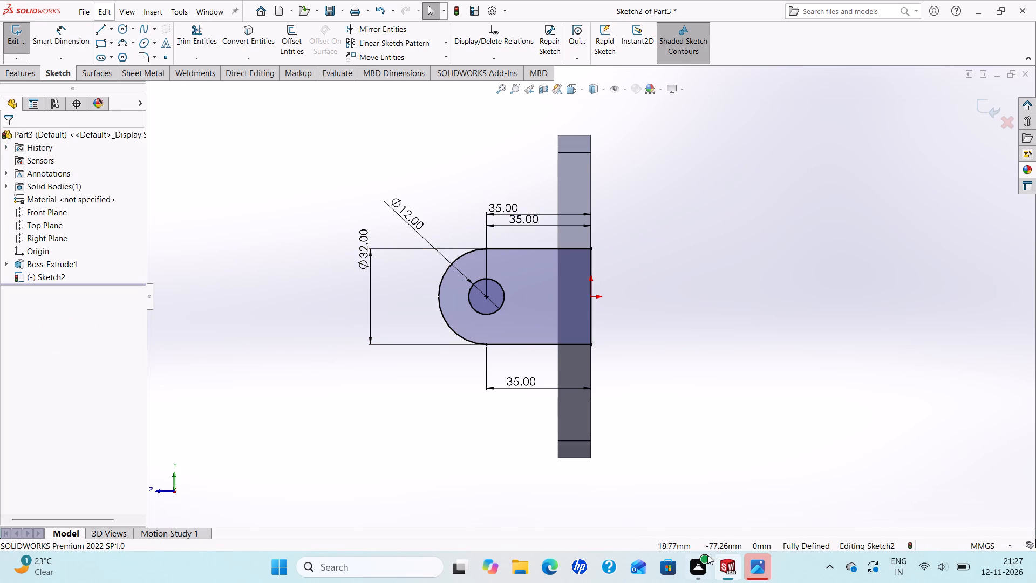
# Extrude the tab profile as a Blind boss 11 mm deep, reversing the direction so it runs inward over the base.
pyautogui.click(765, 567)
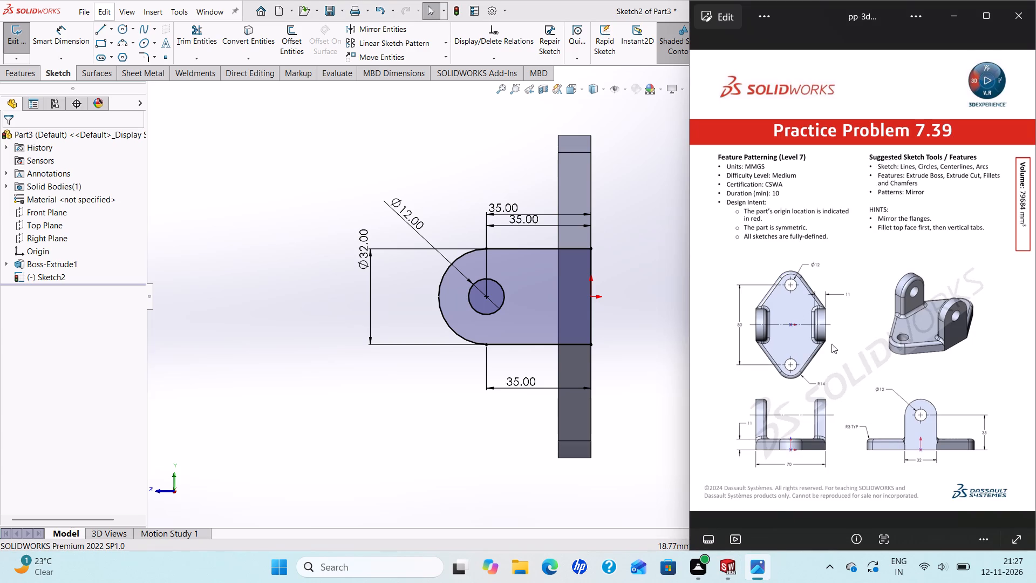
pyautogui.click(27, 76)
pyautogui.click(26, 41)
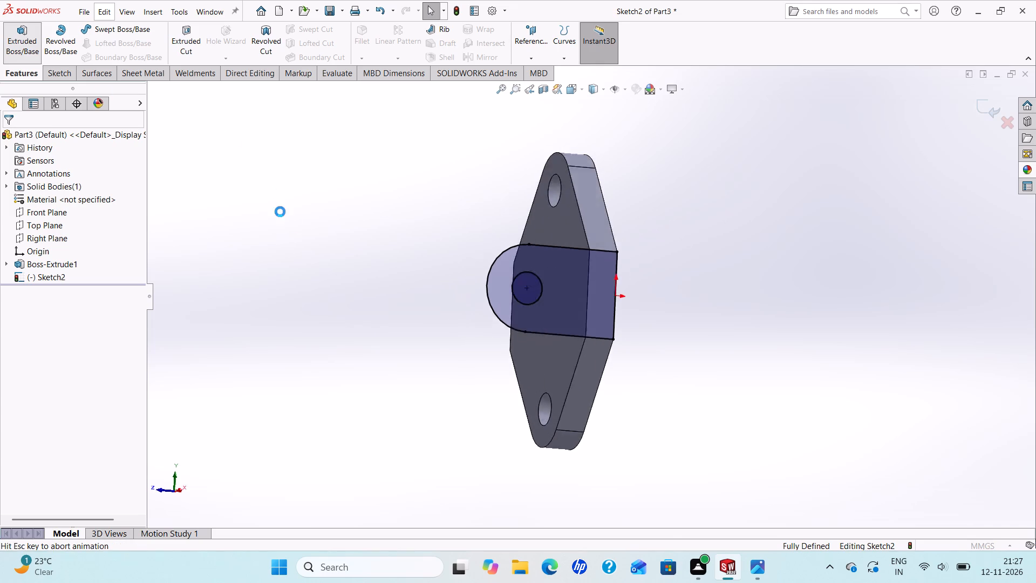
pyautogui.moveTo(397, 311); pyautogui.dragTo(403, 307, button='middle')
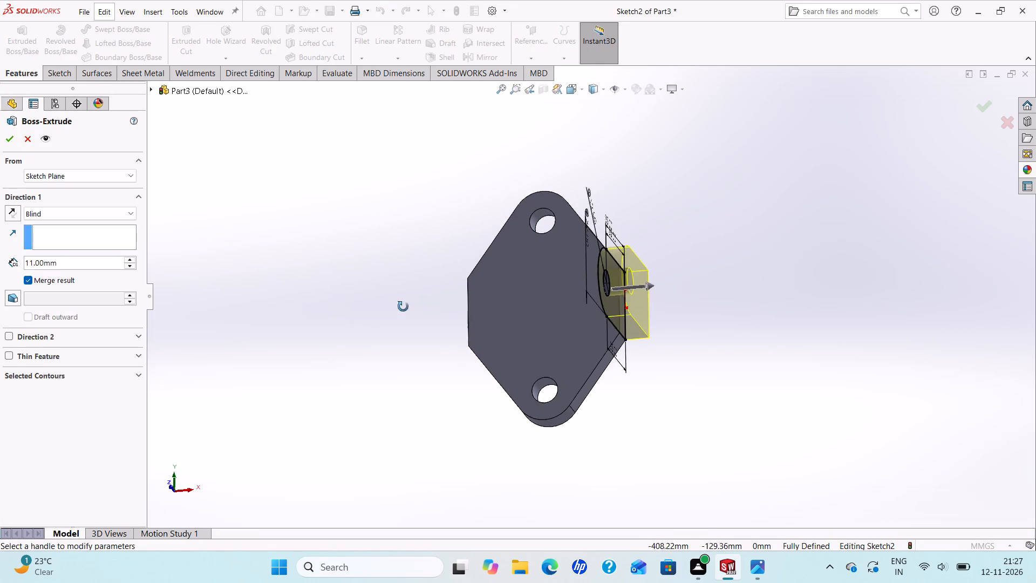
pyautogui.moveTo(403, 307); pyautogui.dragTo(448, 241, button='middle')
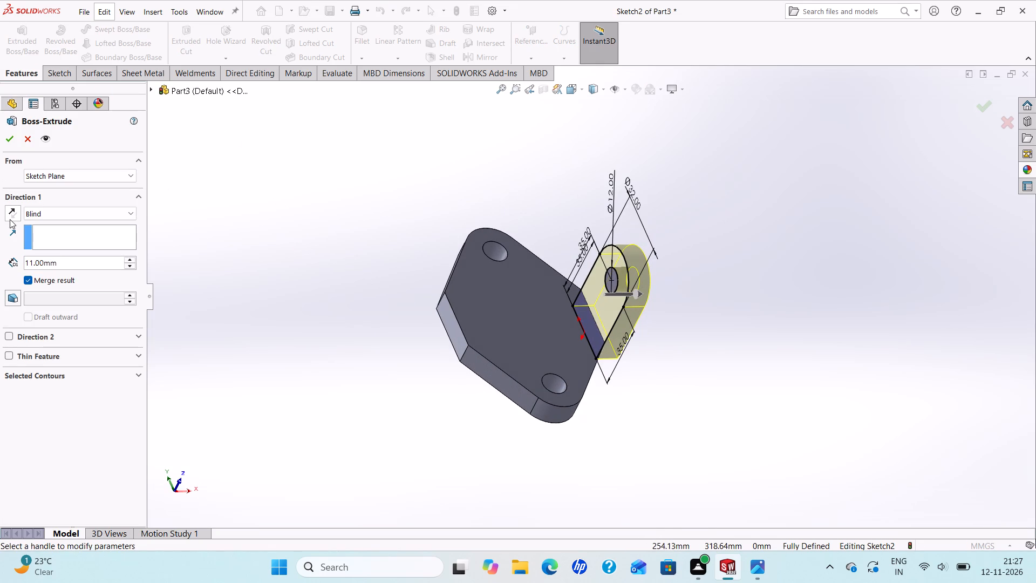
pyautogui.click(16, 209)
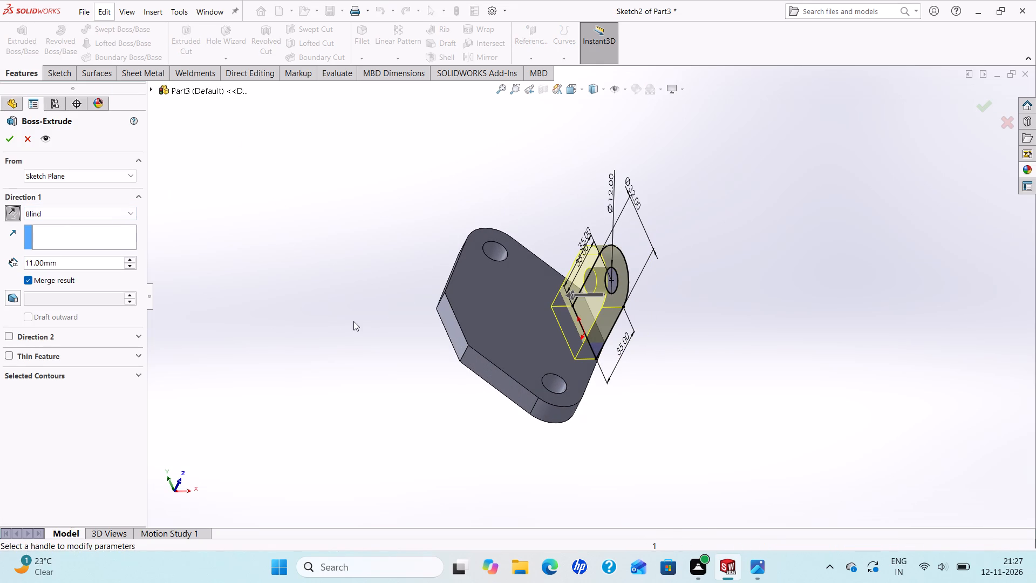
pyautogui.click(7, 140)
pyautogui.scroll(1, 241, 300)
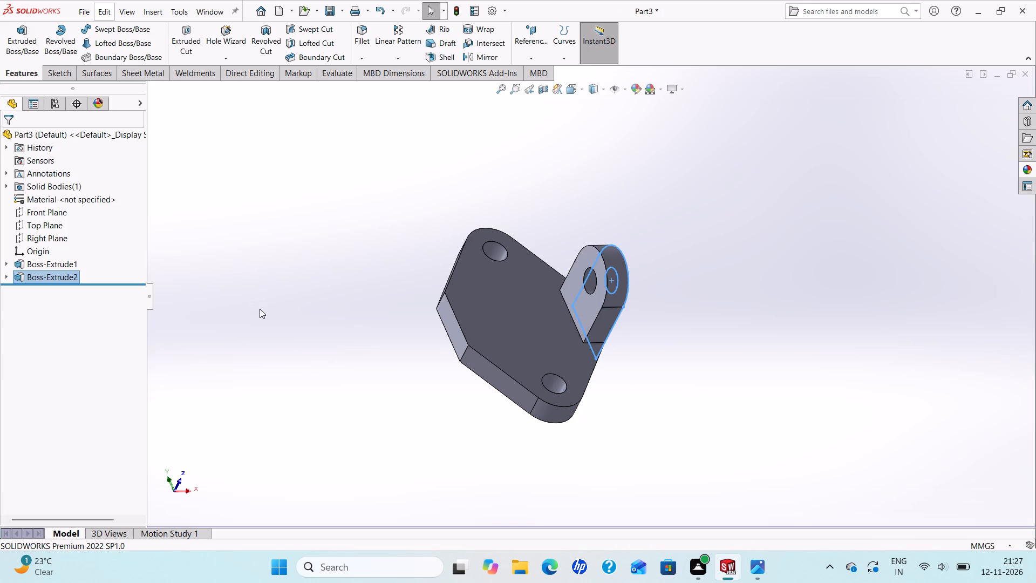
pyautogui.press('Escape')
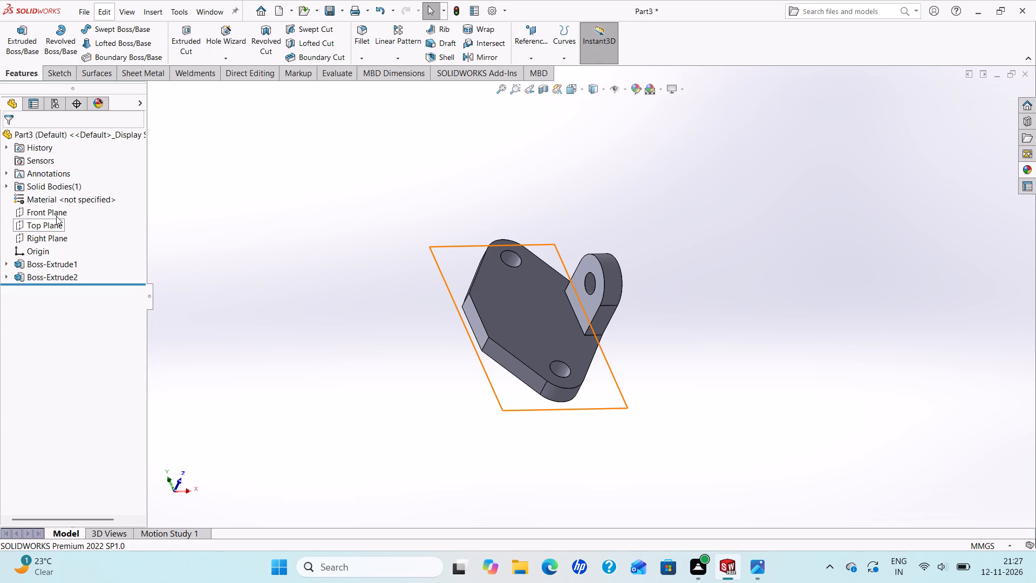
# Mirror the extruded tab about the Right Plane to make the second tab at the base's opposite end.
pyautogui.click(59, 235)
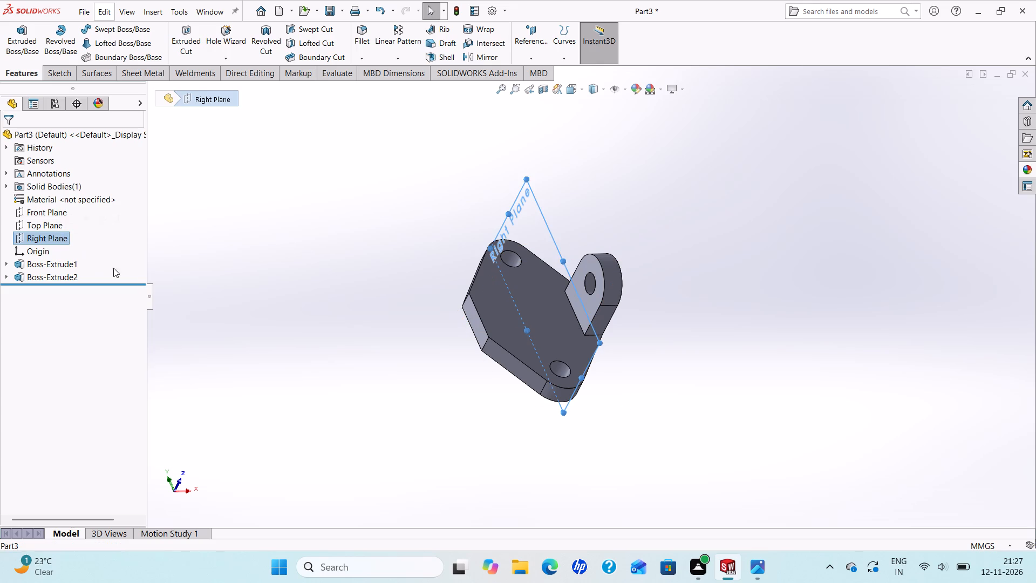
pyautogui.scroll(1, 508, 375)
pyautogui.moveTo(506, 373); pyautogui.dragTo(471, 372, button='middle')
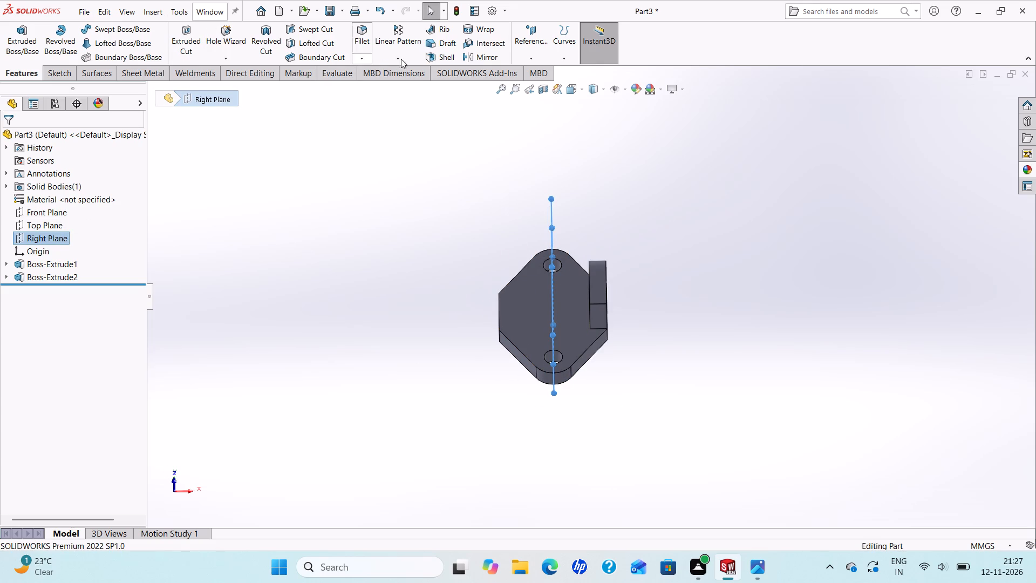
pyautogui.click(481, 60)
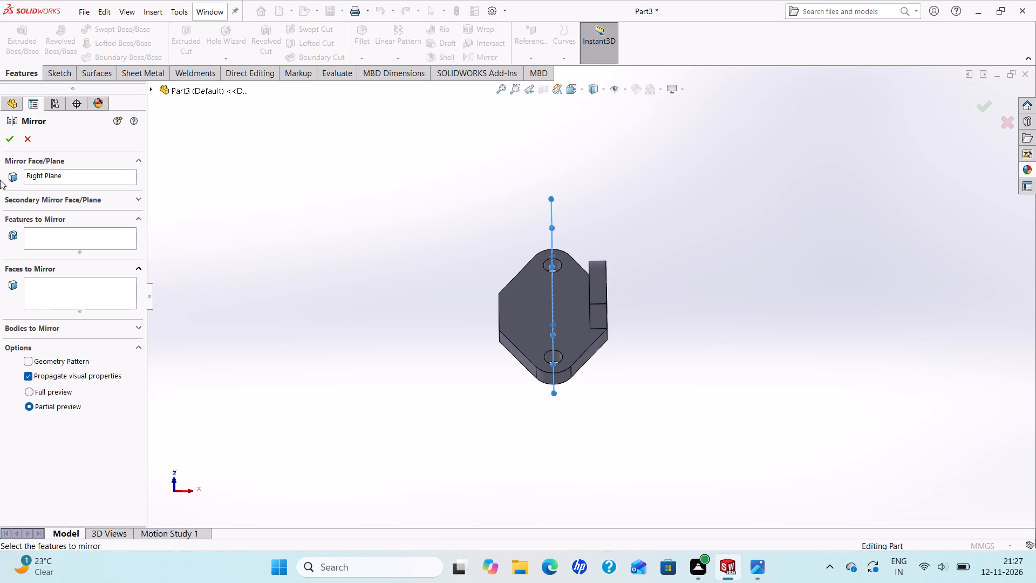
pyautogui.click(63, 243)
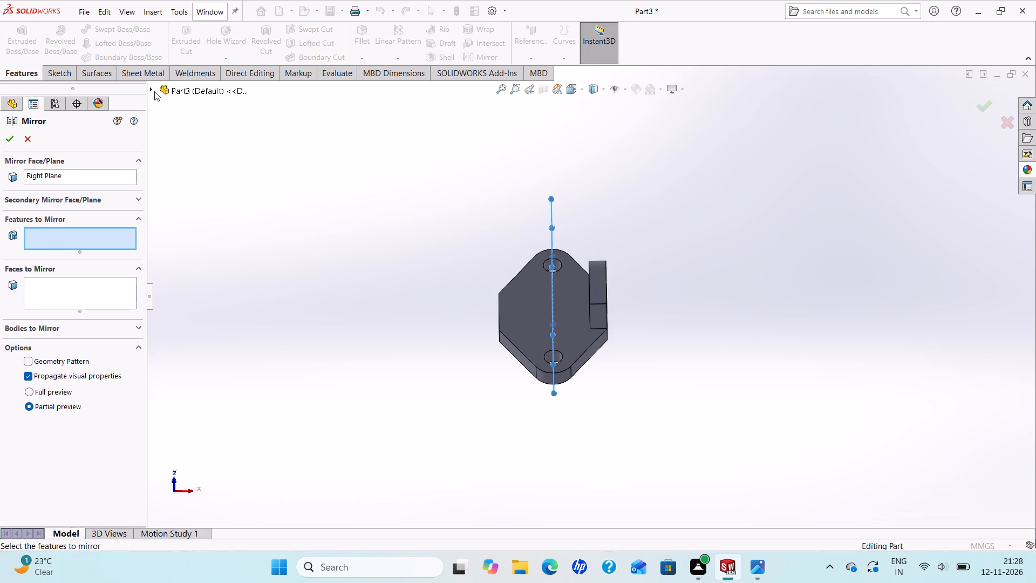
pyautogui.click(153, 90)
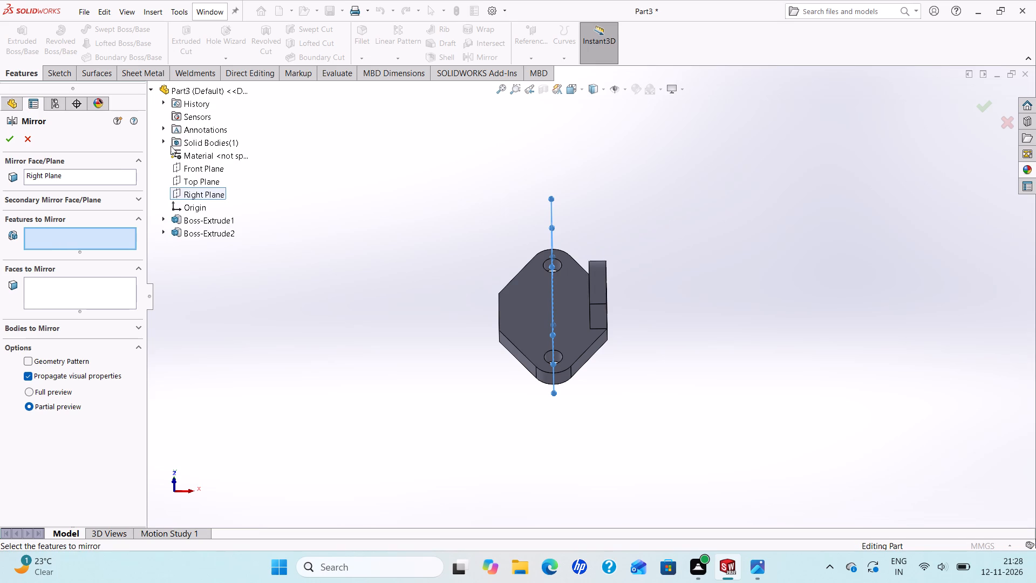
pyautogui.click(206, 234)
pyautogui.click(12, 138)
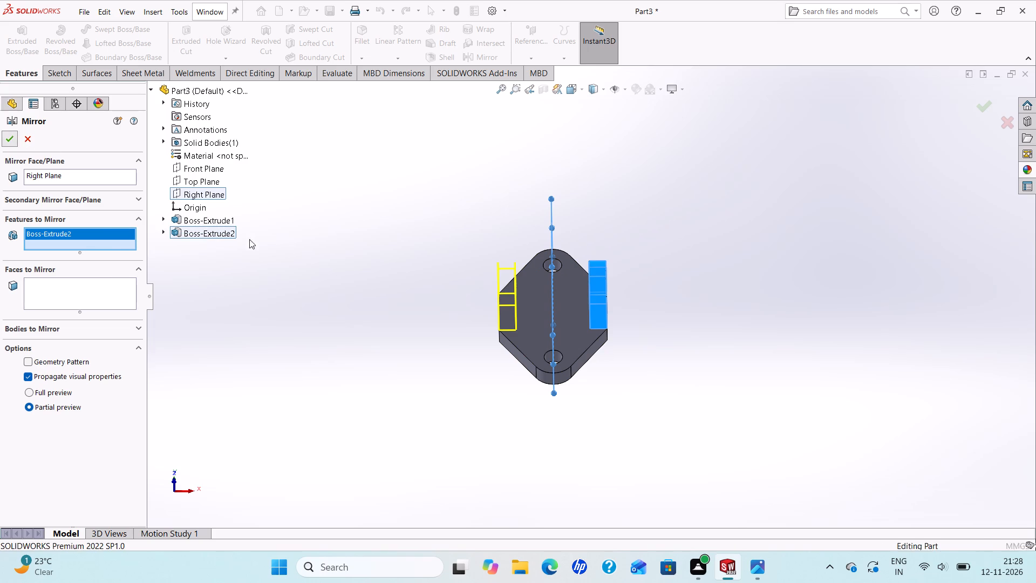
pyautogui.scroll(1, 354, 295)
pyautogui.moveTo(509, 357); pyautogui.dragTo(570, 394, button='middle')
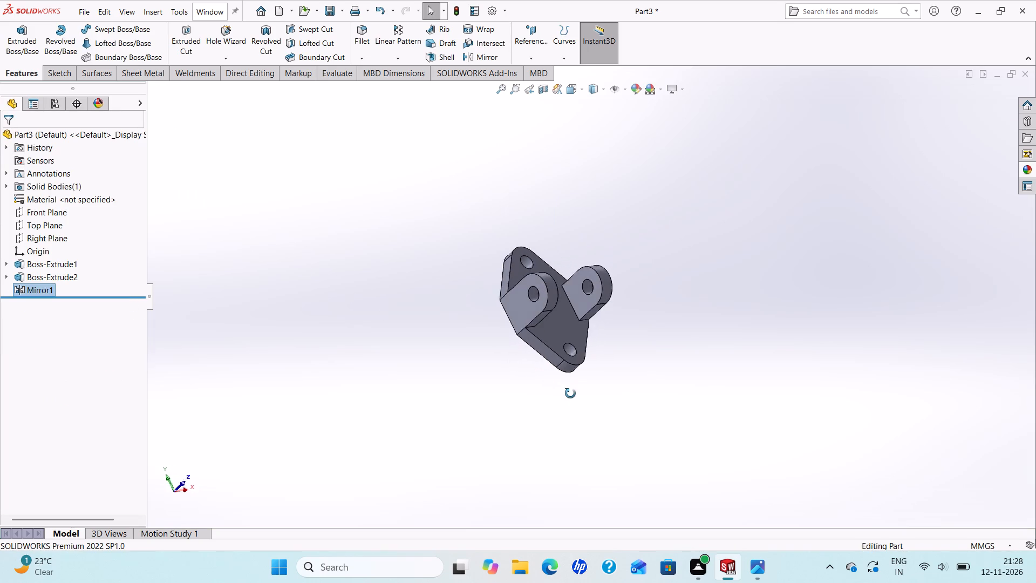
pyautogui.moveTo(570, 394); pyautogui.dragTo(459, 360, button='middle')
pyautogui.scroll(-2, 469, 352)
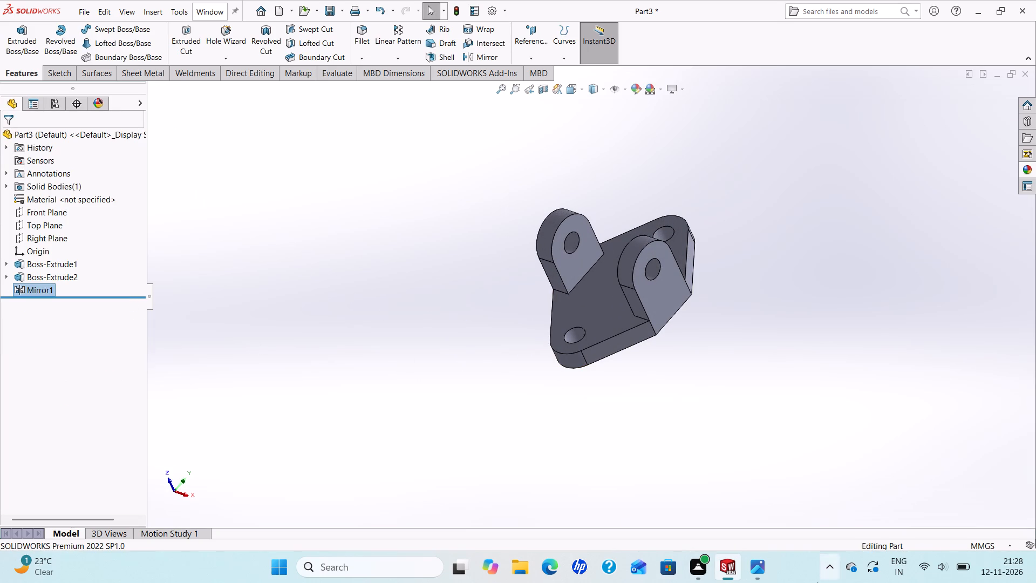
# Following the drawing, fillet the base's top face and the inner and outer faces of both tabs with a 3 mm radius.
pyautogui.click(753, 572)
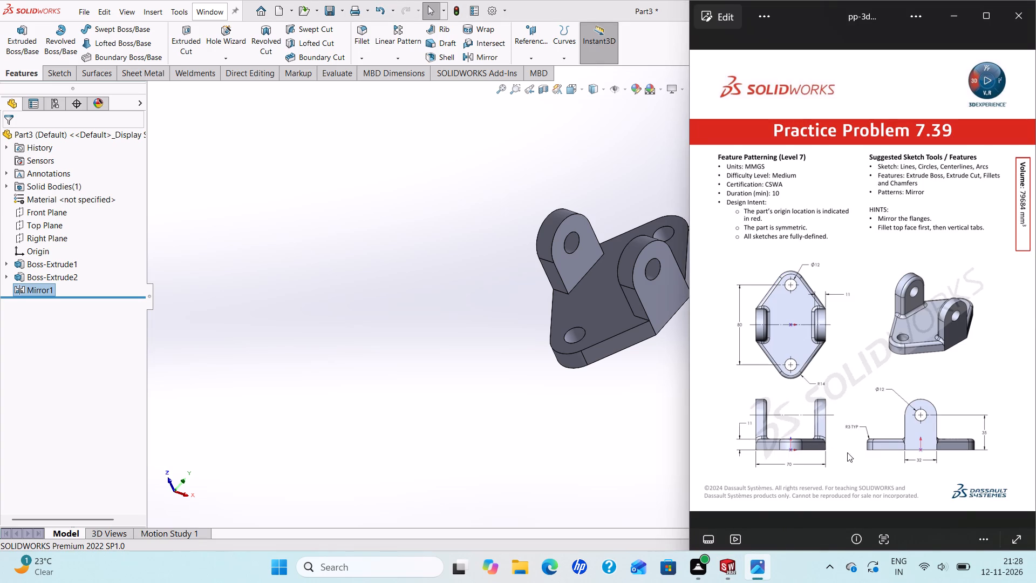
pyautogui.press('Escape')
pyautogui.scroll(-1, 665, 313)
pyautogui.scroll(1, 650, 316)
pyautogui.scroll(-1, 662, 258)
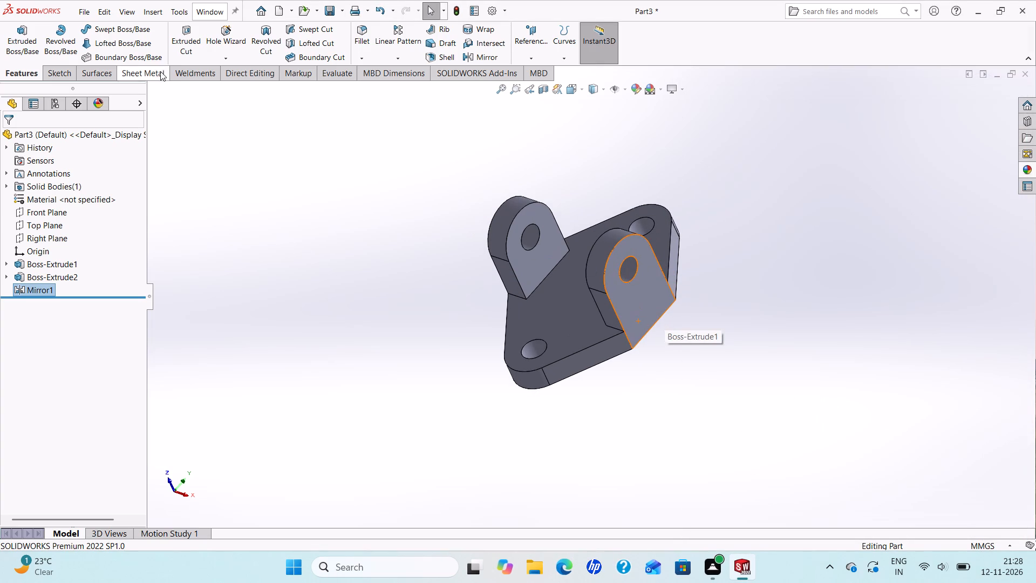
pyautogui.click(362, 46)
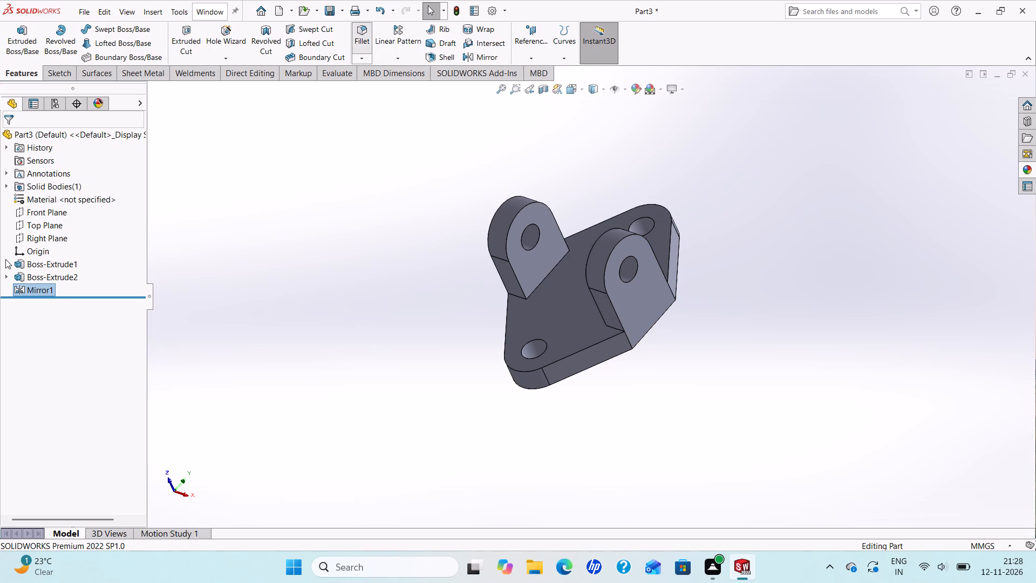
pyautogui.press('3')
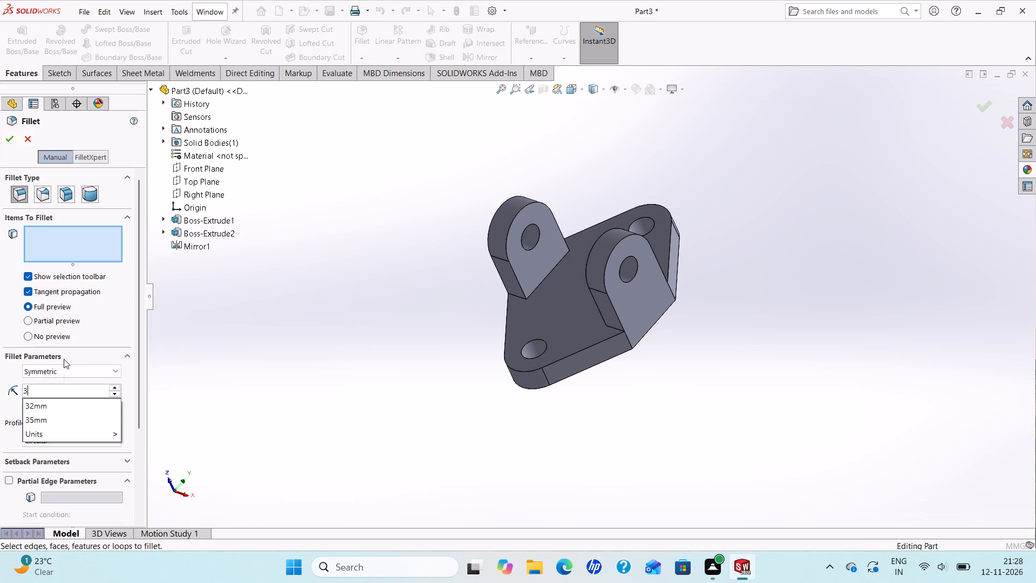
pyautogui.press('Return')
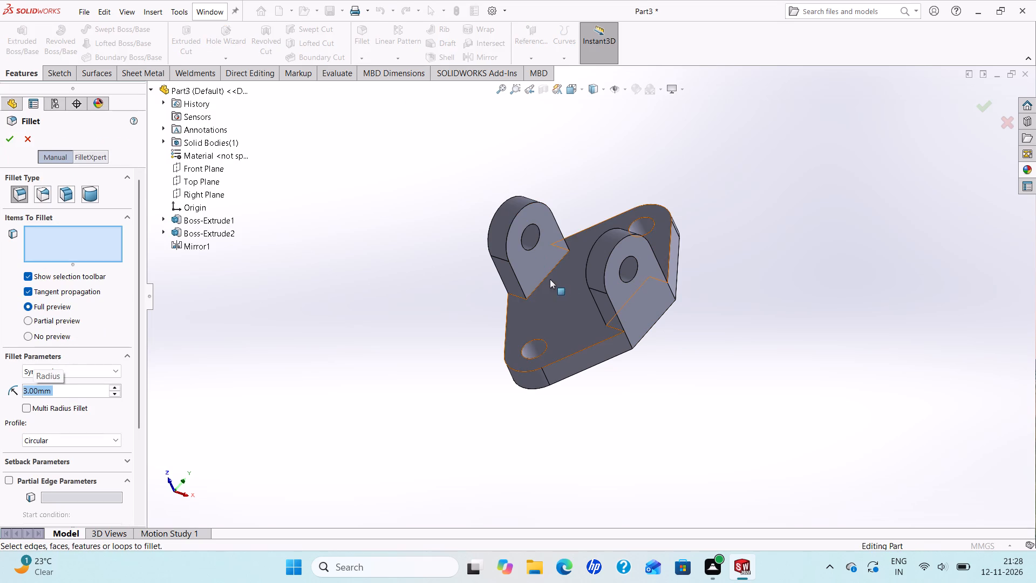
pyautogui.click(549, 280)
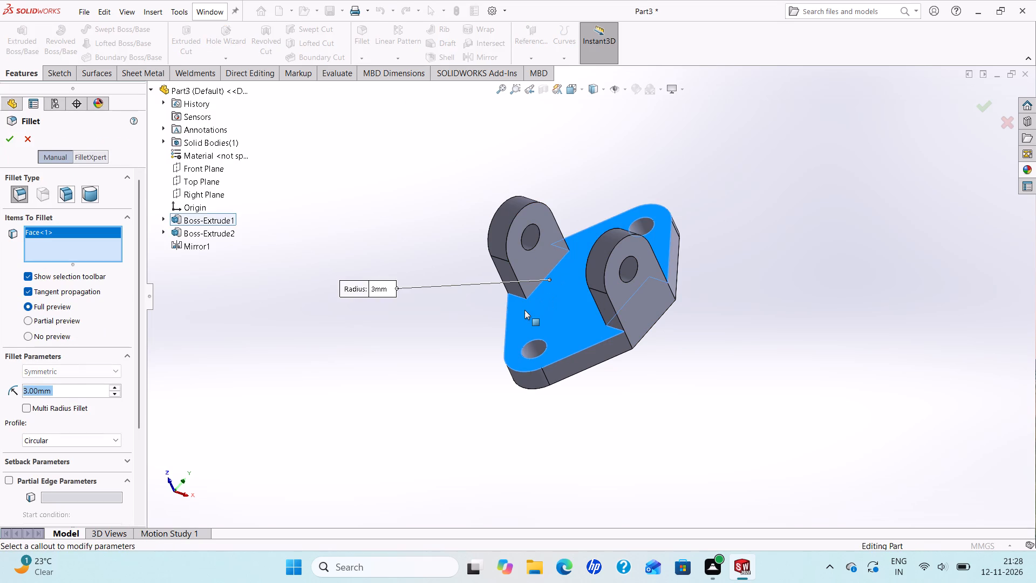
pyautogui.scroll(2, 524, 310)
pyautogui.scroll(-2, 557, 351)
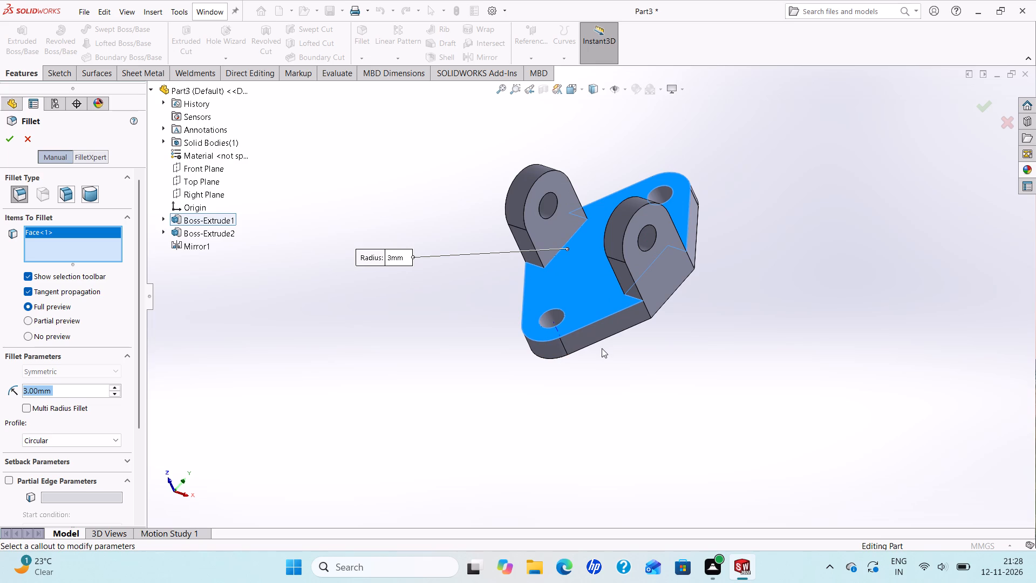
pyautogui.click(532, 218)
pyautogui.moveTo(561, 259); pyautogui.dragTo(646, 338, button='middle')
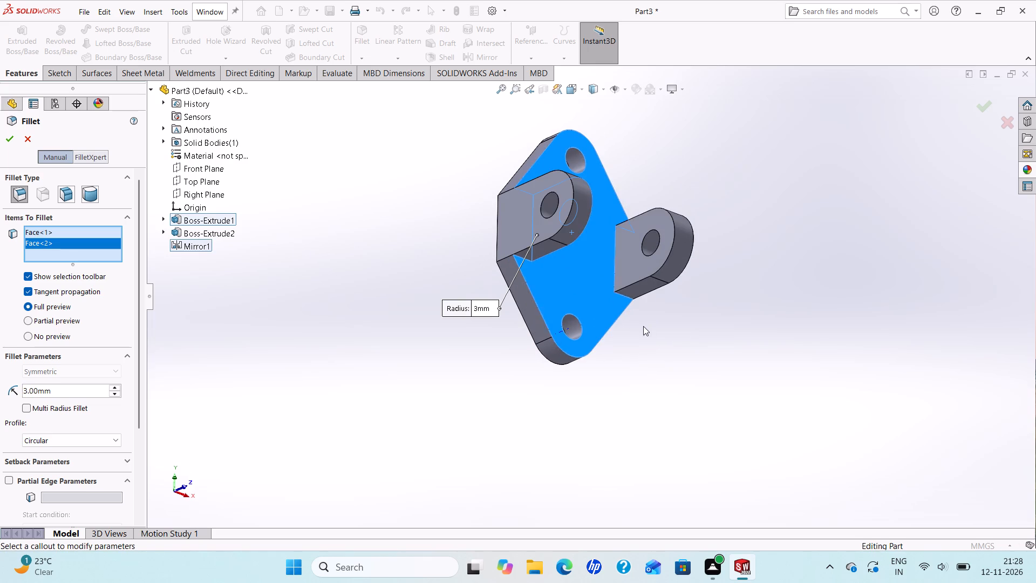
pyautogui.click(637, 274)
pyautogui.moveTo(628, 293); pyautogui.dragTo(548, 266, button='middle')
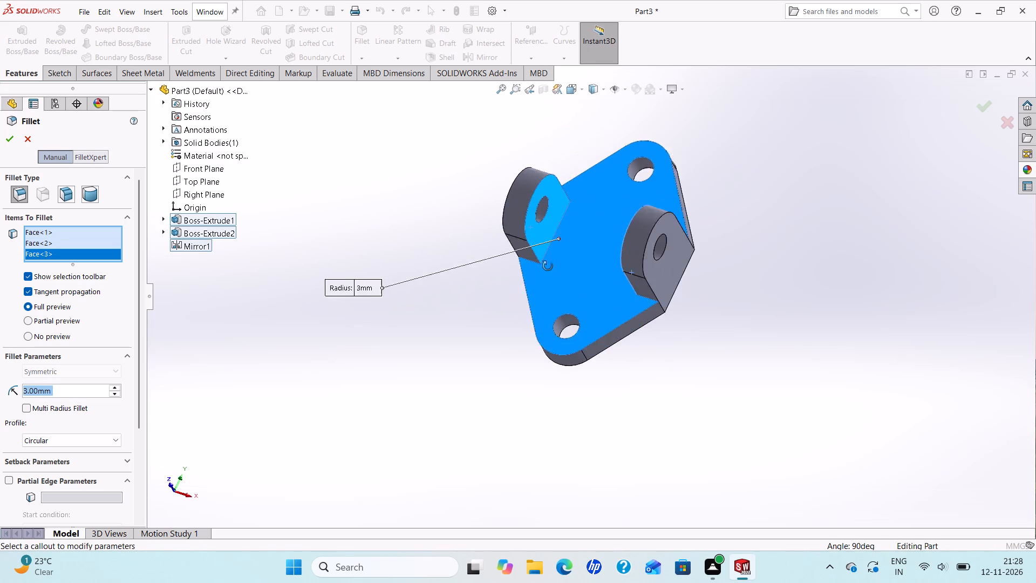
pyautogui.moveTo(548, 266); pyautogui.dragTo(523, 255, button='middle')
pyautogui.click(640, 262)
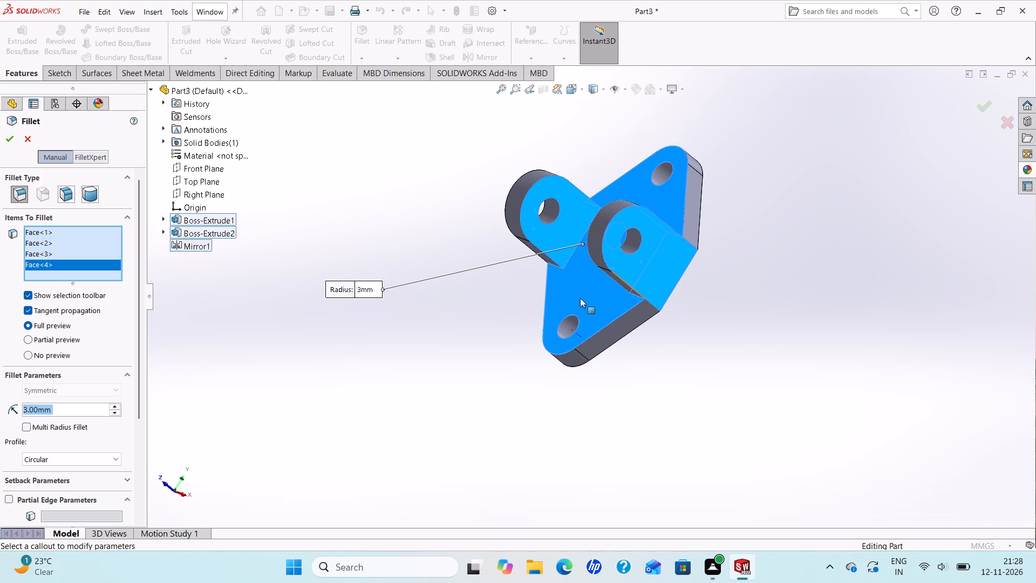
pyautogui.moveTo(471, 287); pyautogui.dragTo(594, 333, button='middle')
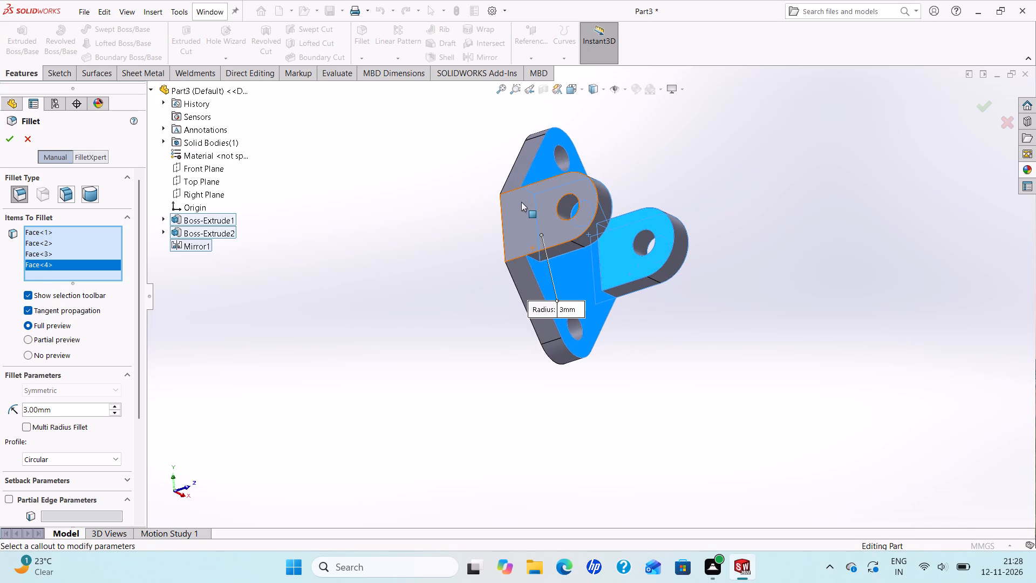
pyautogui.click(522, 202)
pyautogui.moveTo(528, 240); pyautogui.dragTo(517, 238, button='middle')
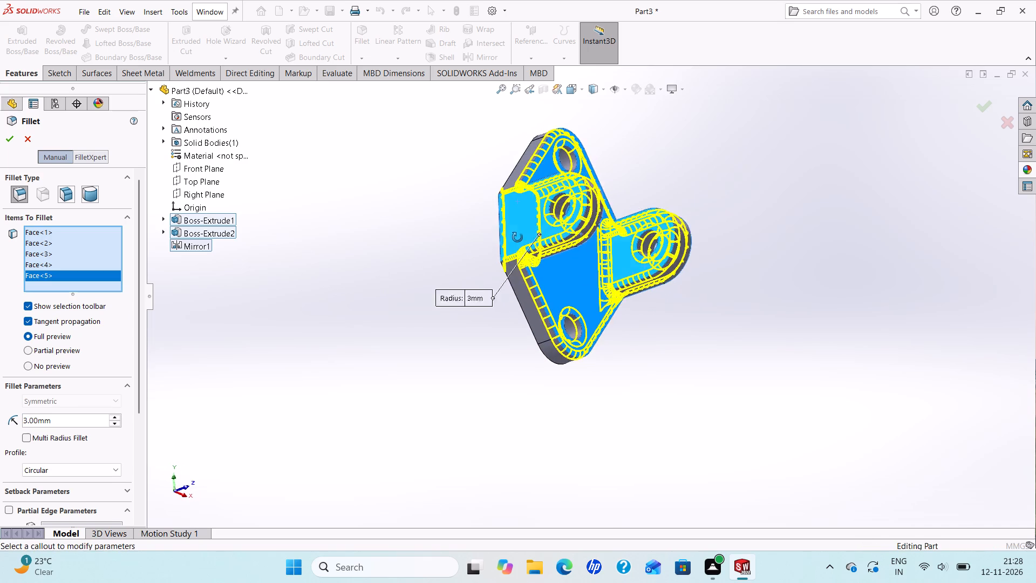
pyautogui.moveTo(517, 238); pyautogui.dragTo(446, 198, button='middle')
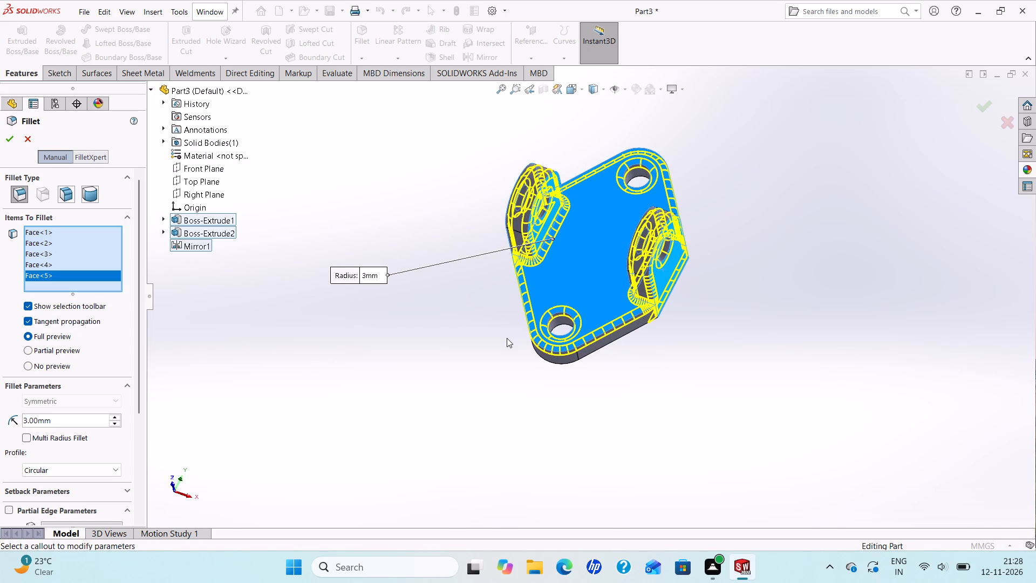
pyautogui.click(11, 135)
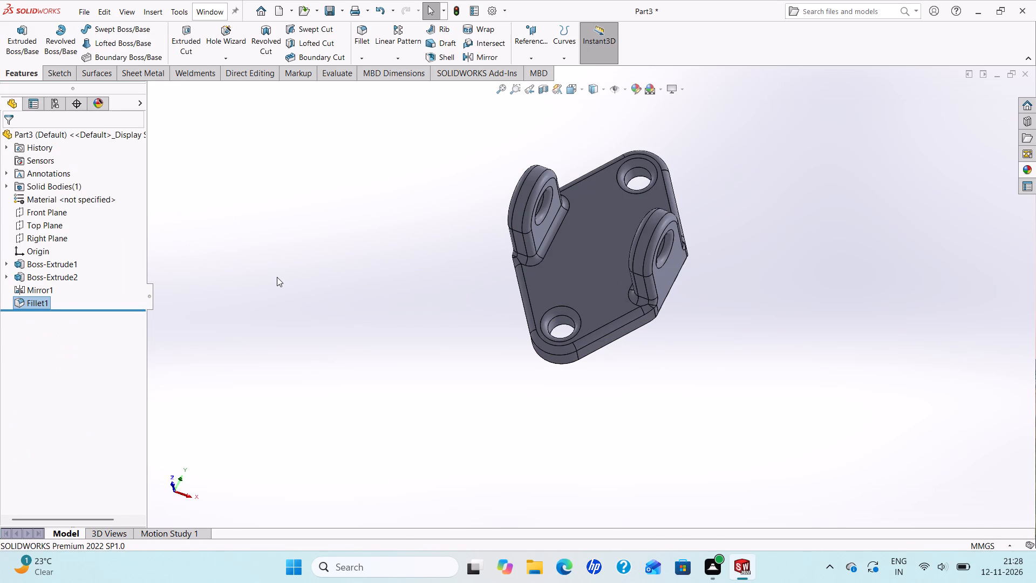
# Examine the filleted part from several sides, including the tab-to-base junctions, the holes and the underside.
pyautogui.scroll(1, 279, 279)
pyautogui.scroll(-2, 572, 338)
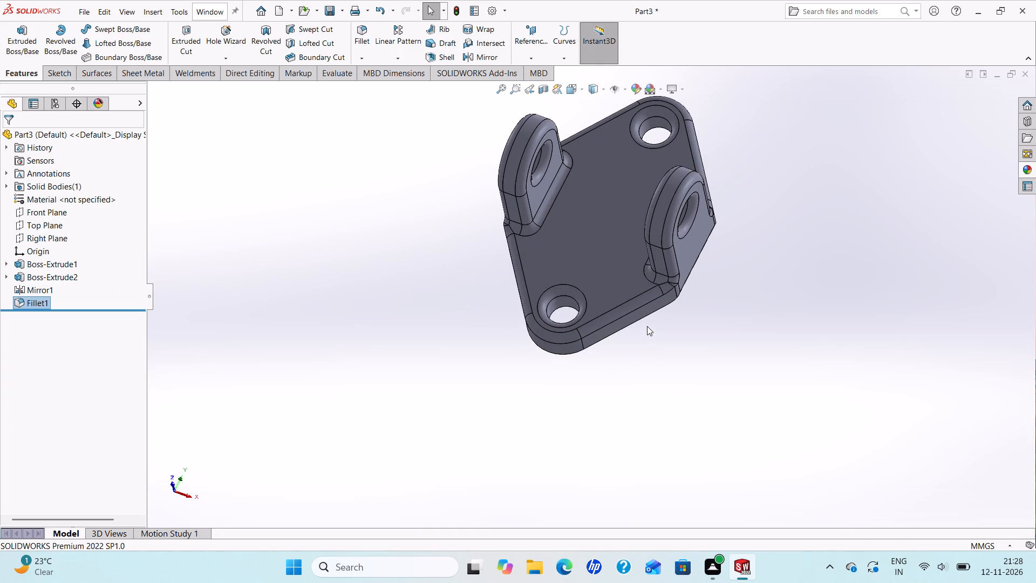
pyautogui.moveTo(647, 326); pyautogui.dragTo(674, 272, button='middle')
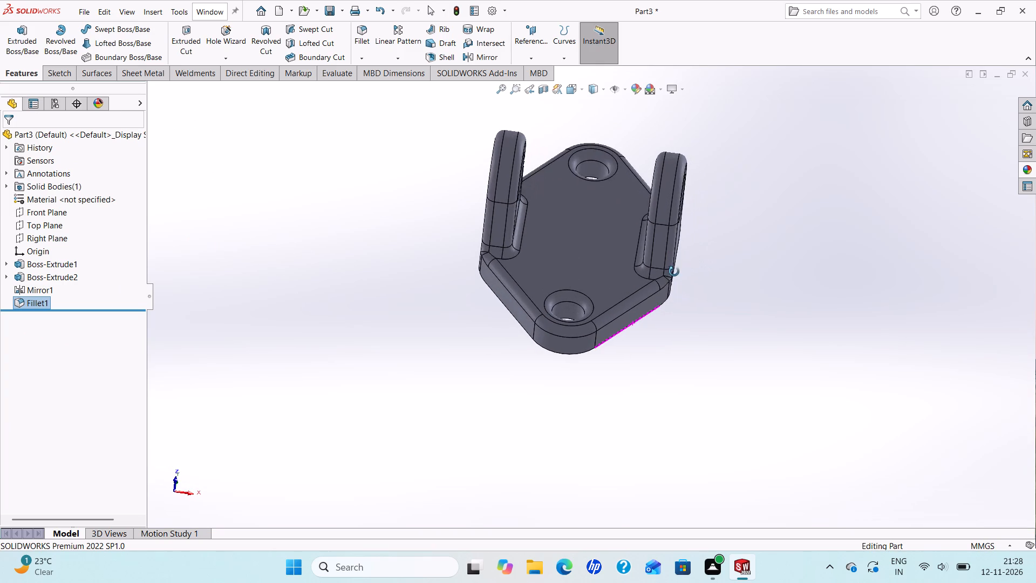
pyautogui.moveTo(674, 272); pyautogui.dragTo(674, 273, button='middle')
pyautogui.scroll(1, 668, 279)
pyautogui.scroll(-2, 664, 283)
pyautogui.scroll(-1, 611, 314)
pyautogui.moveTo(611, 320); pyautogui.dragTo(589, 311, button='middle')
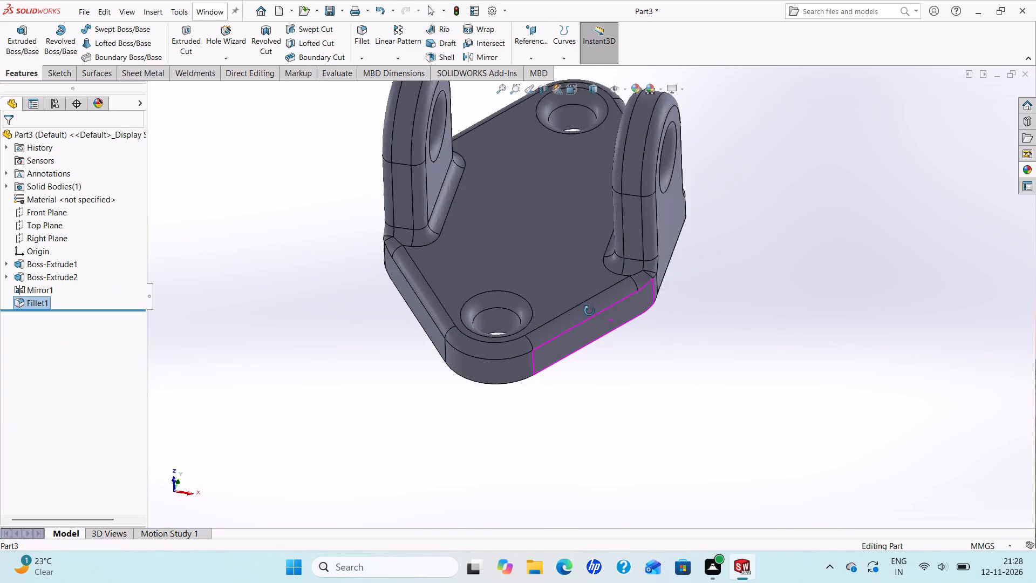
pyautogui.moveTo(589, 311); pyautogui.dragTo(469, 392, button='middle')
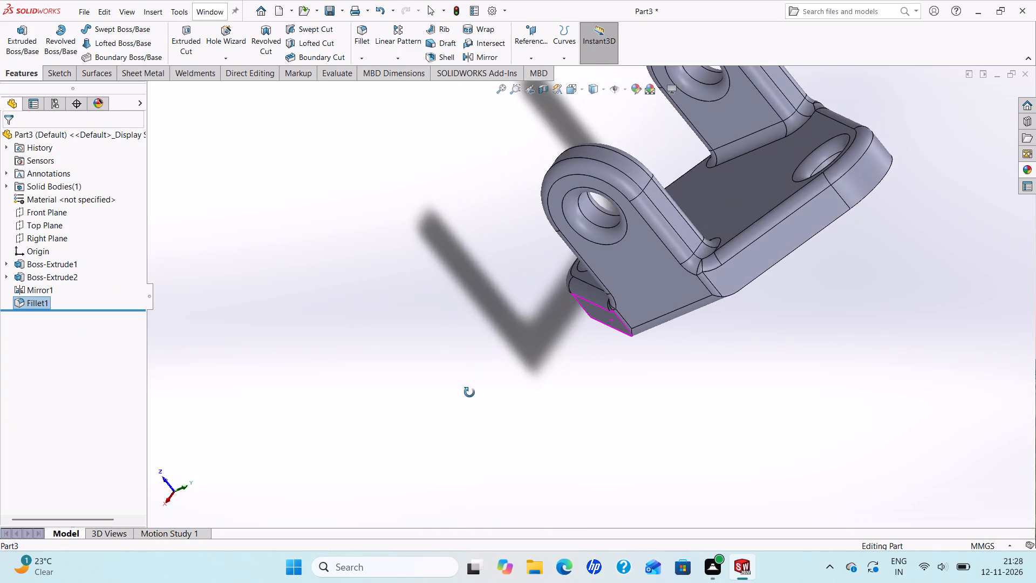
pyautogui.moveTo(469, 392); pyautogui.dragTo(622, 367, button='middle')
pyautogui.scroll(1, 621, 368)
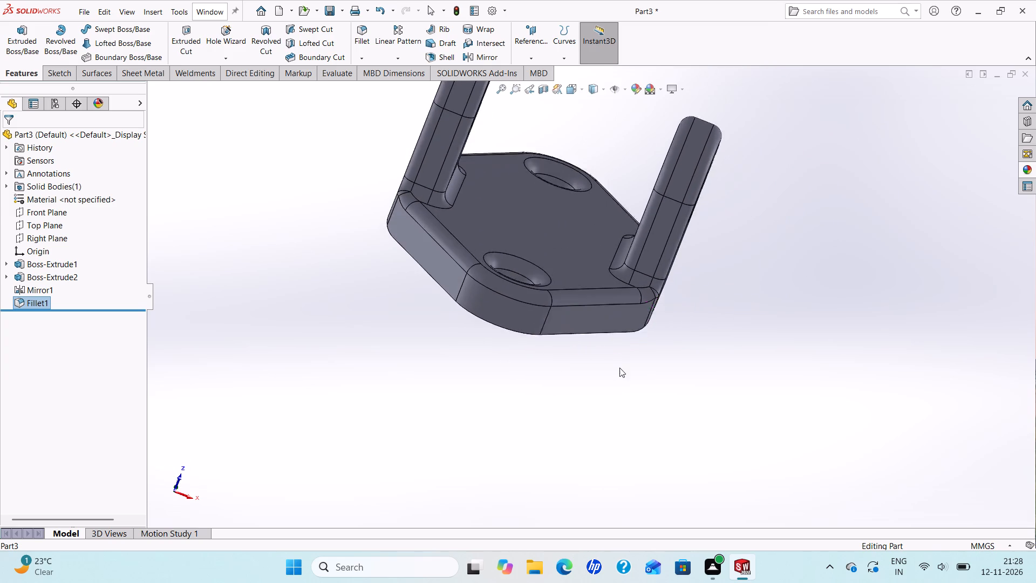
pyautogui.scroll(2, 619, 368)
pyautogui.scroll(-3, 596, 285)
pyautogui.moveTo(586, 297); pyautogui.dragTo(456, 126, button='middle')
pyautogui.scroll(2, 561, 261)
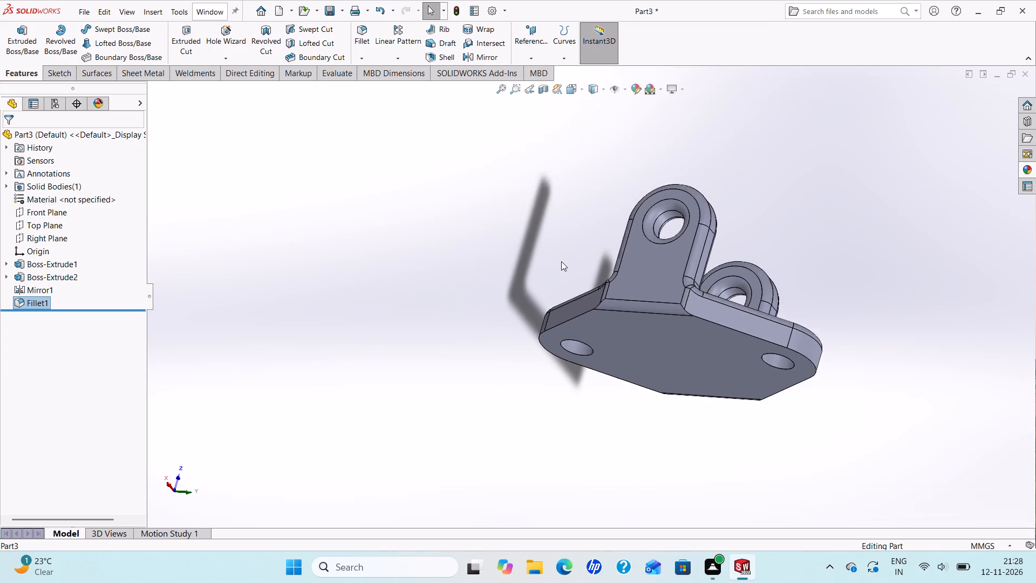
pyautogui.scroll(1, 561, 261)
pyautogui.scroll(-2, 767, 329)
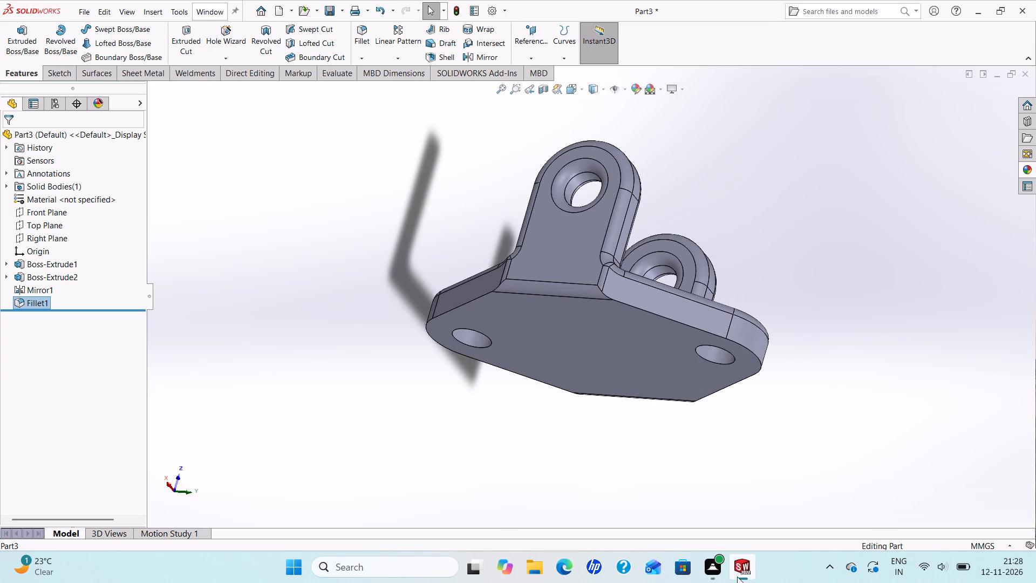
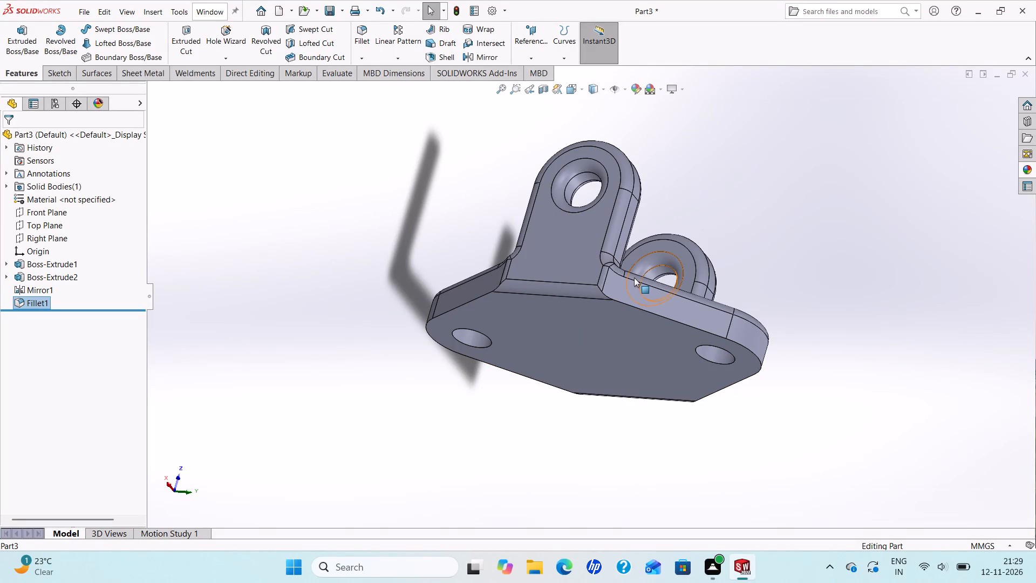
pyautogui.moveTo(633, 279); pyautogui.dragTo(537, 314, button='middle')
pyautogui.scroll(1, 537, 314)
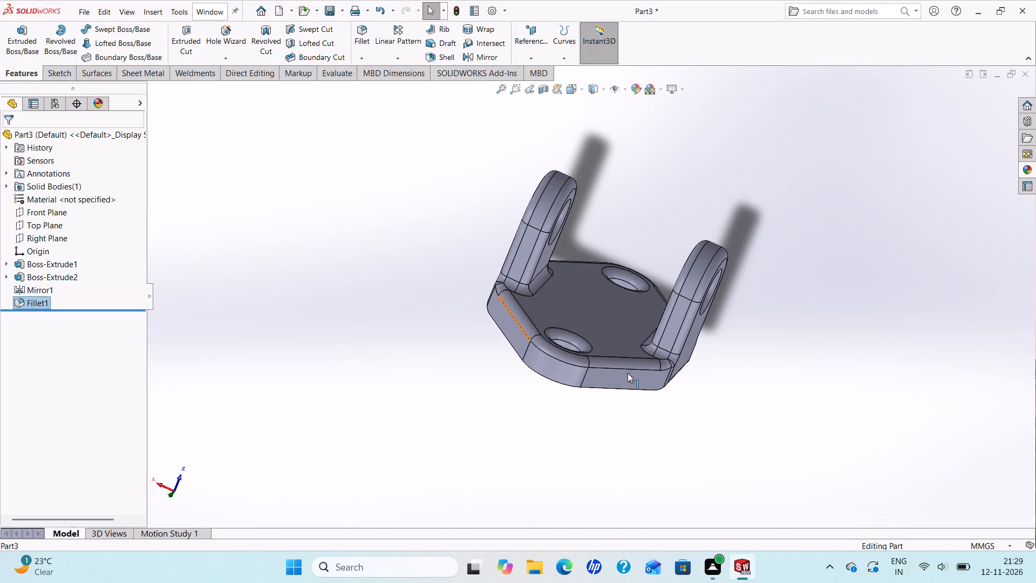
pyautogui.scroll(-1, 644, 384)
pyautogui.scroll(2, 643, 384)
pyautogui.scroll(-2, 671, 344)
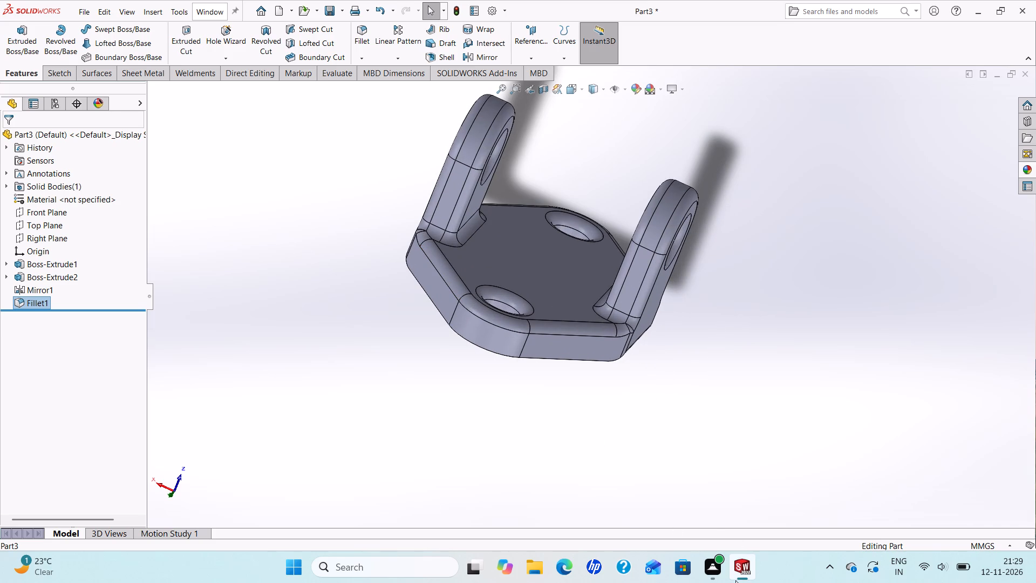
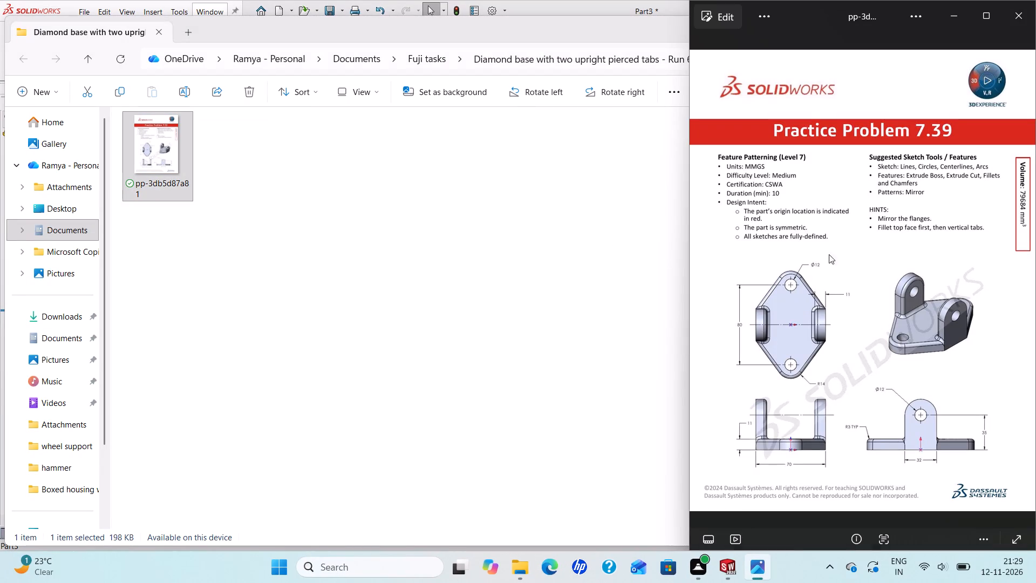
# Close the file explorer window showing the Run 6 folder.
pyautogui.click(480, 236)
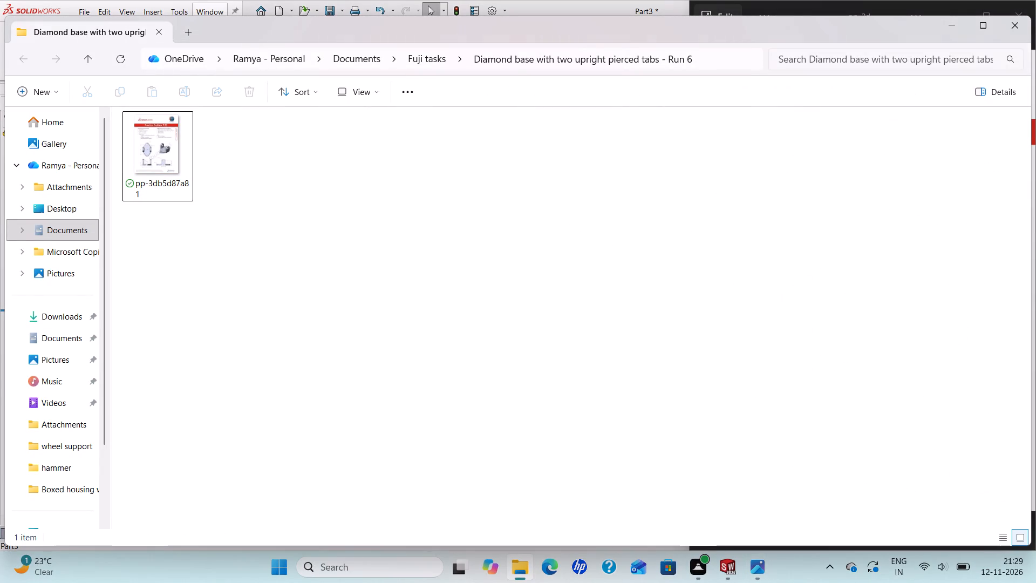
pyautogui.click(1010, 18)
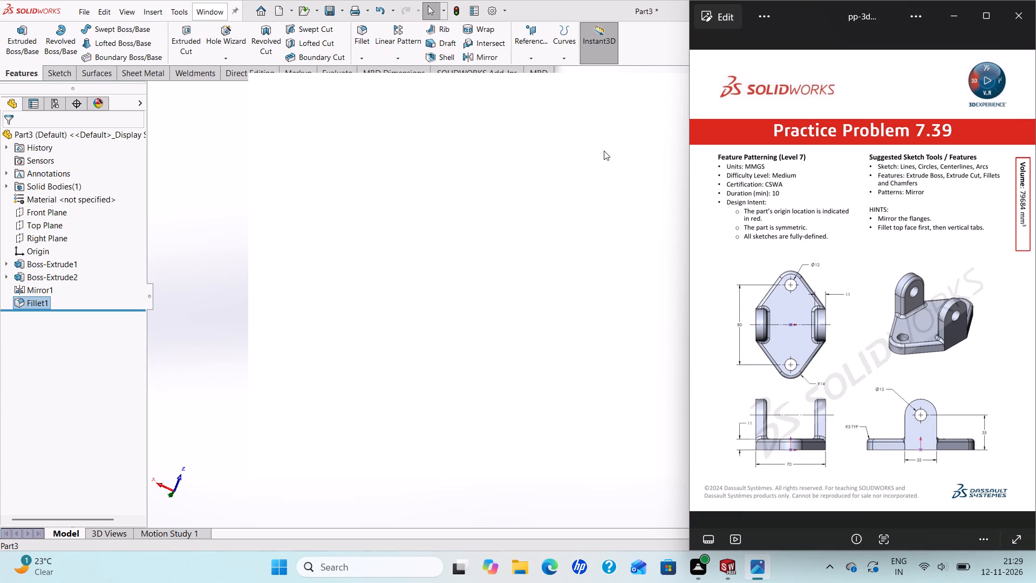
# Switch to SOLIDWORKS and delete the existing Fillet1 feature from the part.
pyautogui.click(193, 267)
pyautogui.scroll(2, 483, 284)
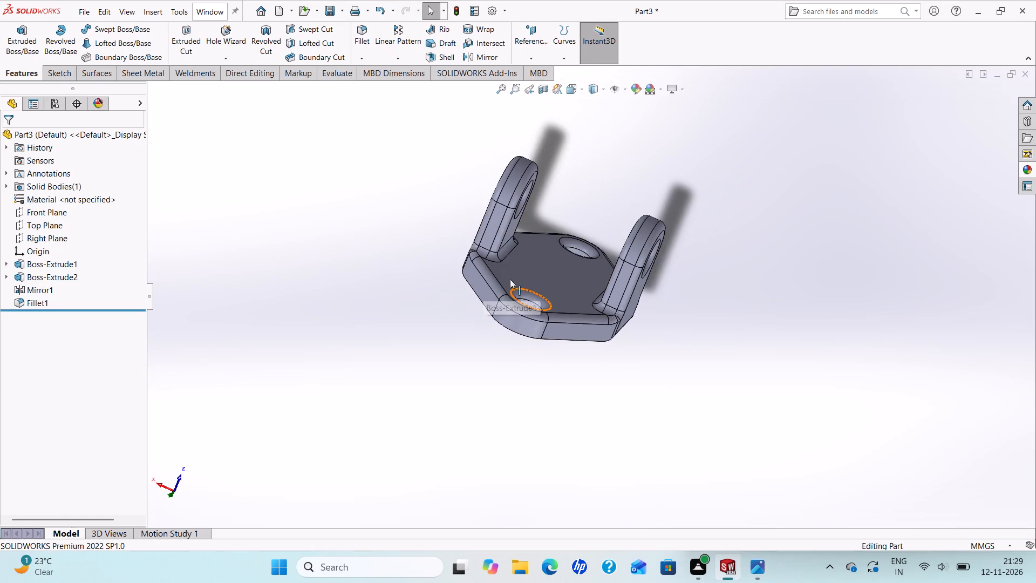
pyautogui.scroll(-2, 511, 278)
pyautogui.scroll(1, 513, 328)
pyautogui.scroll(-1, 623, 295)
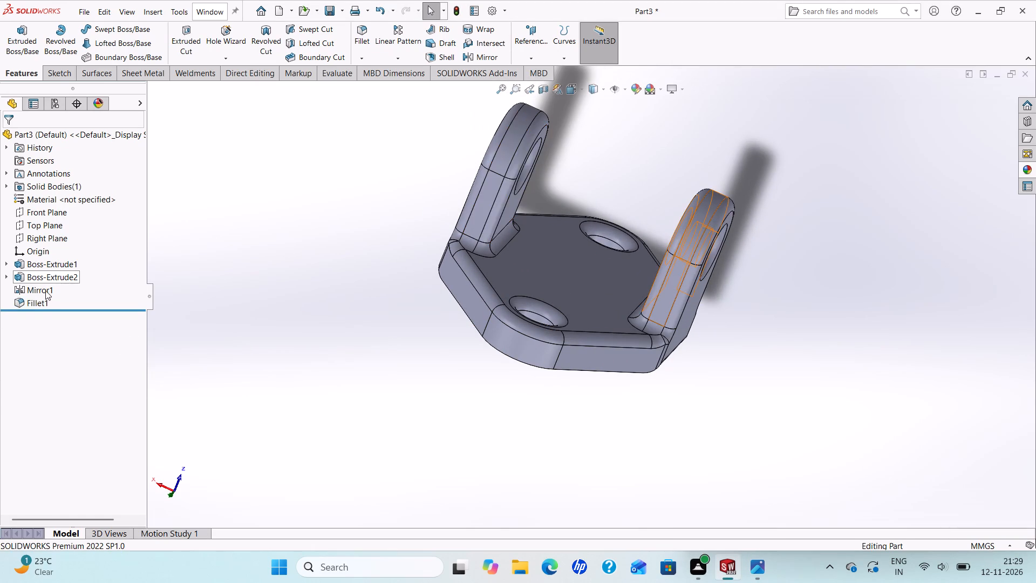
pyautogui.rightClick(41, 304)
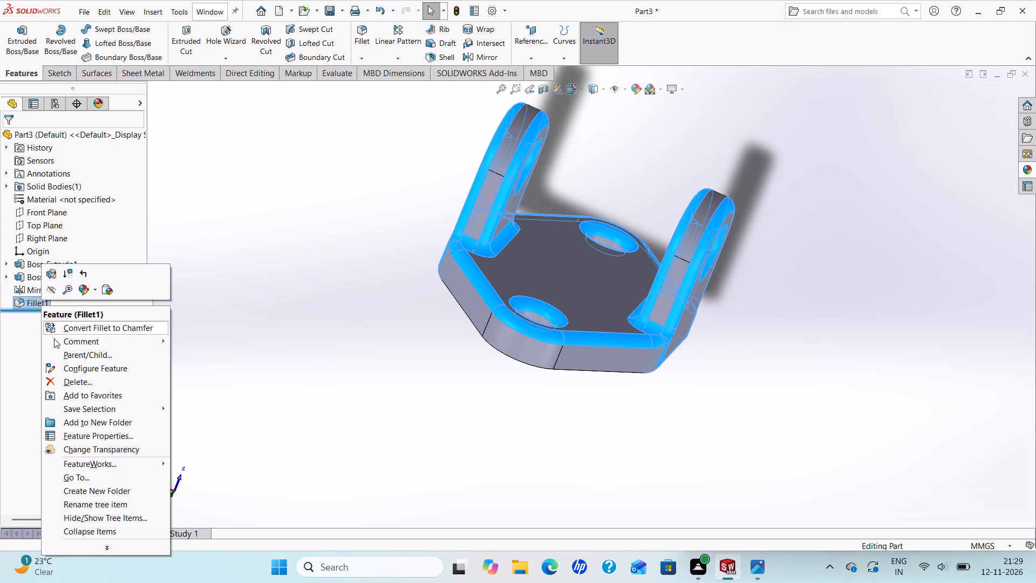
pyautogui.click(64, 388)
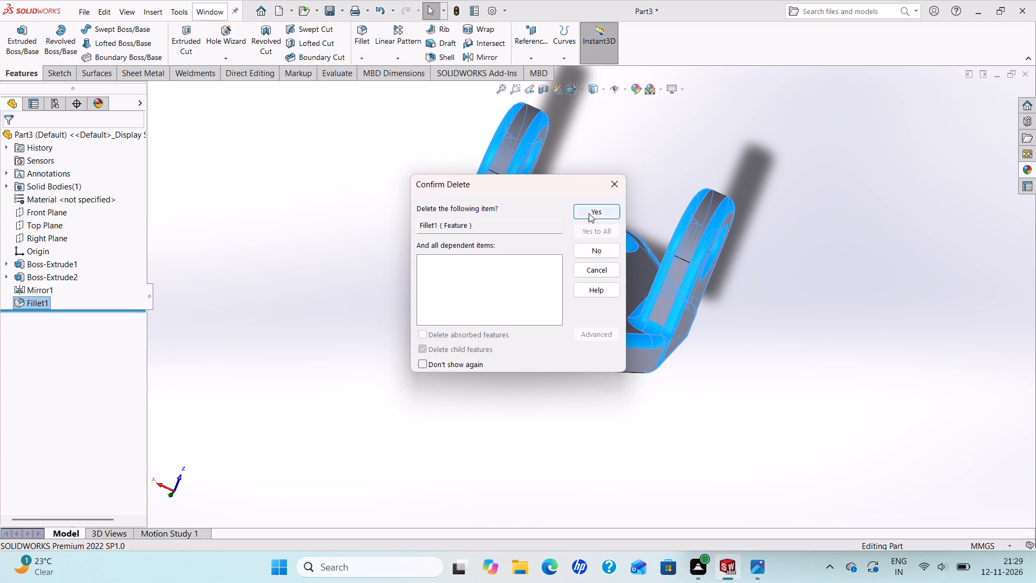
pyautogui.click(589, 213)
# Start a 3 mm symmetric constant-size fillet and select the three edges where the original tab meets the base's top face.
pyautogui.scroll(-1, 629, 254)
pyautogui.scroll(2, 596, 267)
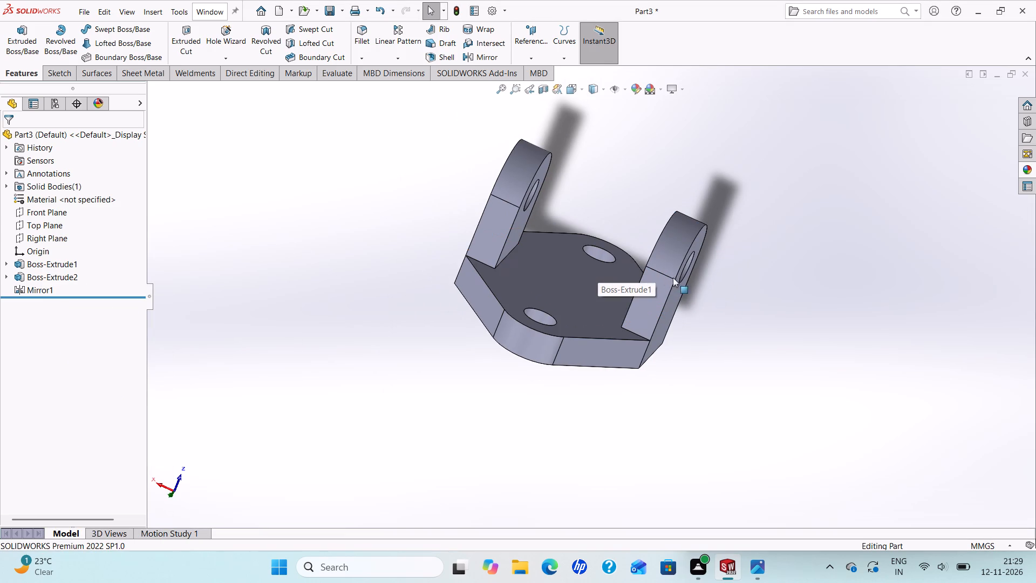
pyautogui.scroll(-1, 561, 271)
pyautogui.scroll(2, 515, 255)
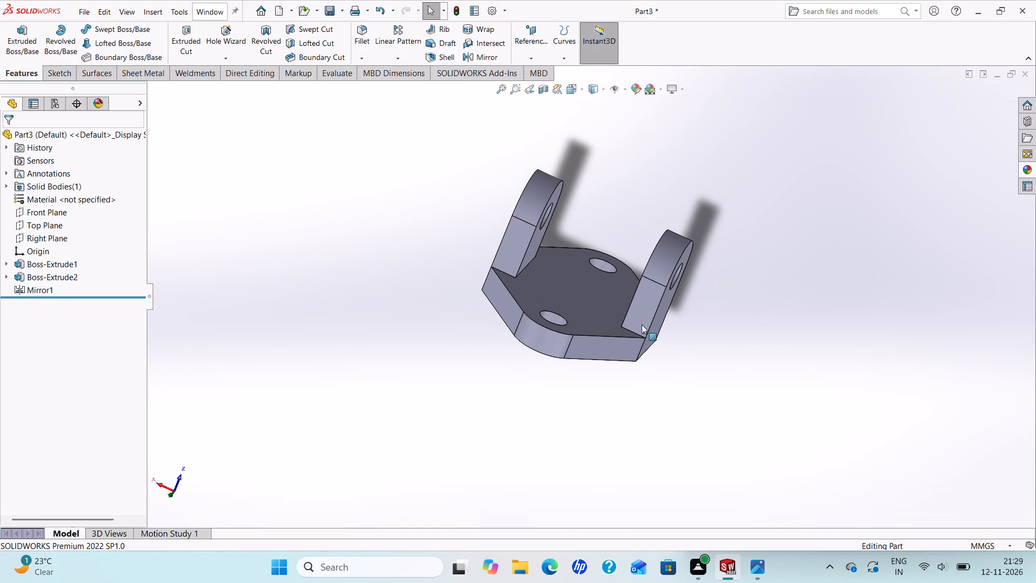
pyautogui.click(364, 62)
pyautogui.click(386, 73)
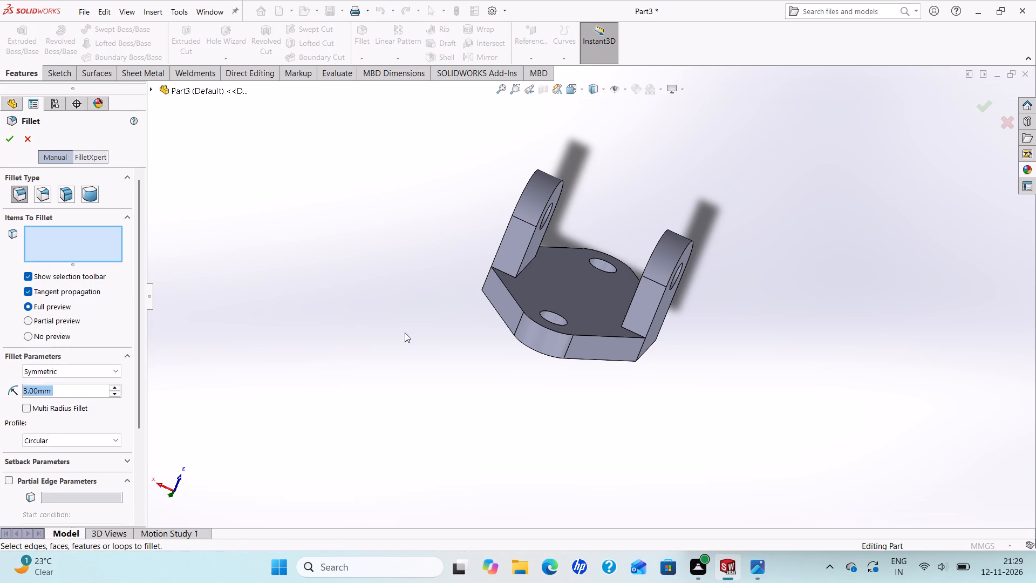
pyautogui.scroll(-1, 434, 305)
pyautogui.scroll(-4, 571, 253)
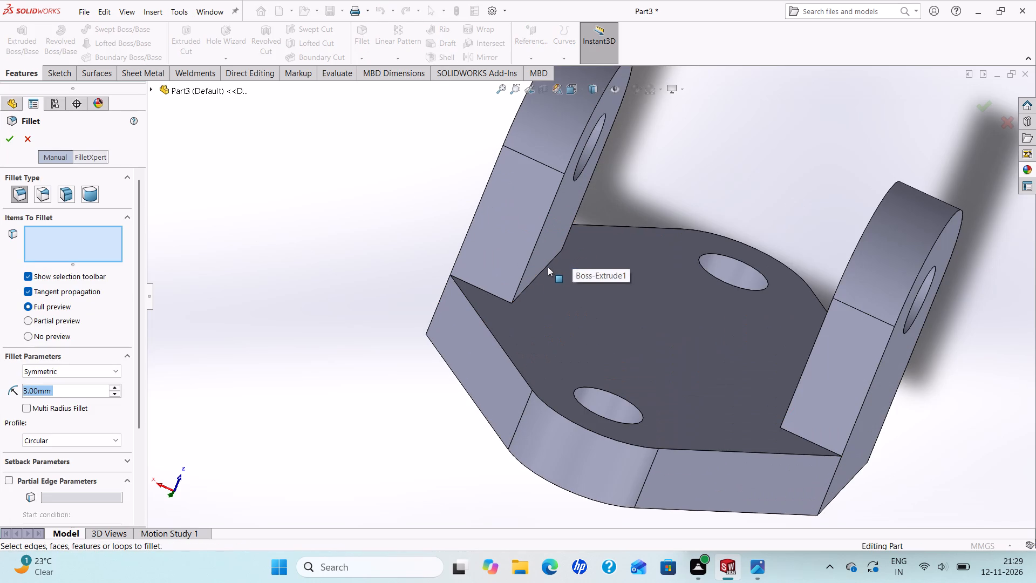
pyautogui.click(546, 268)
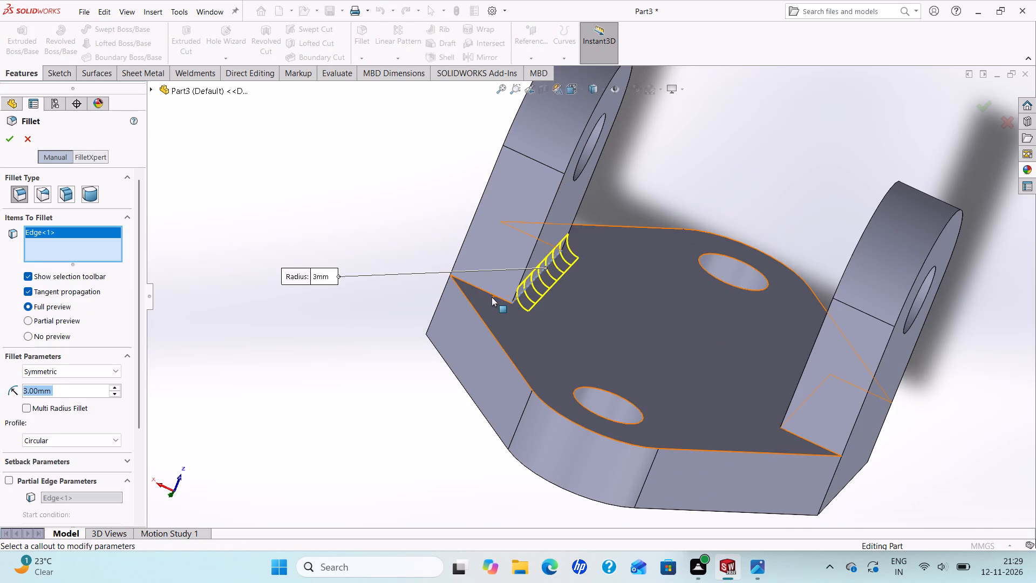
pyautogui.click(491, 295)
pyautogui.scroll(2, 497, 294)
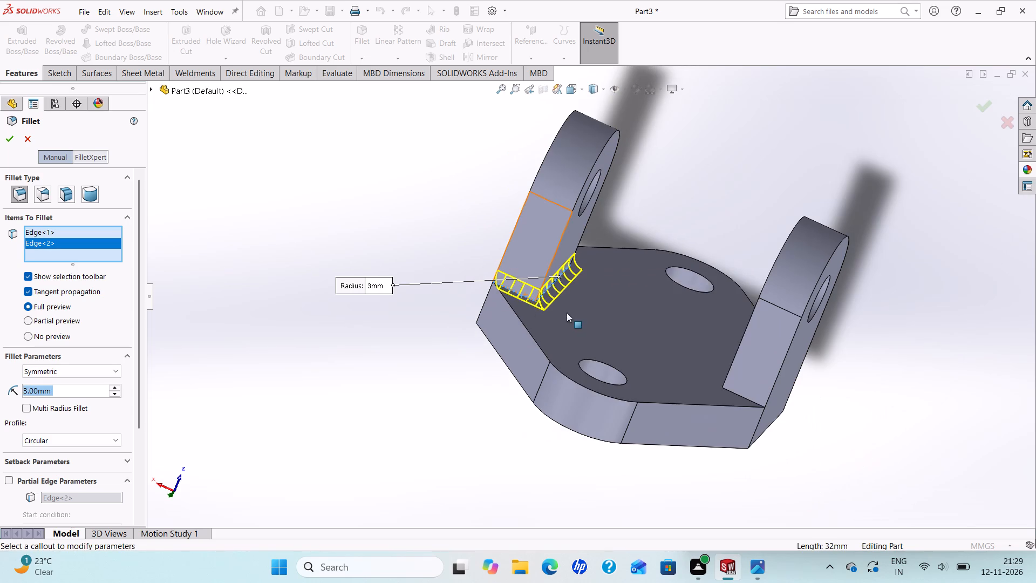
pyautogui.moveTo(584, 295); pyautogui.dragTo(447, 348, button='middle')
pyautogui.scroll(-1, 689, 283)
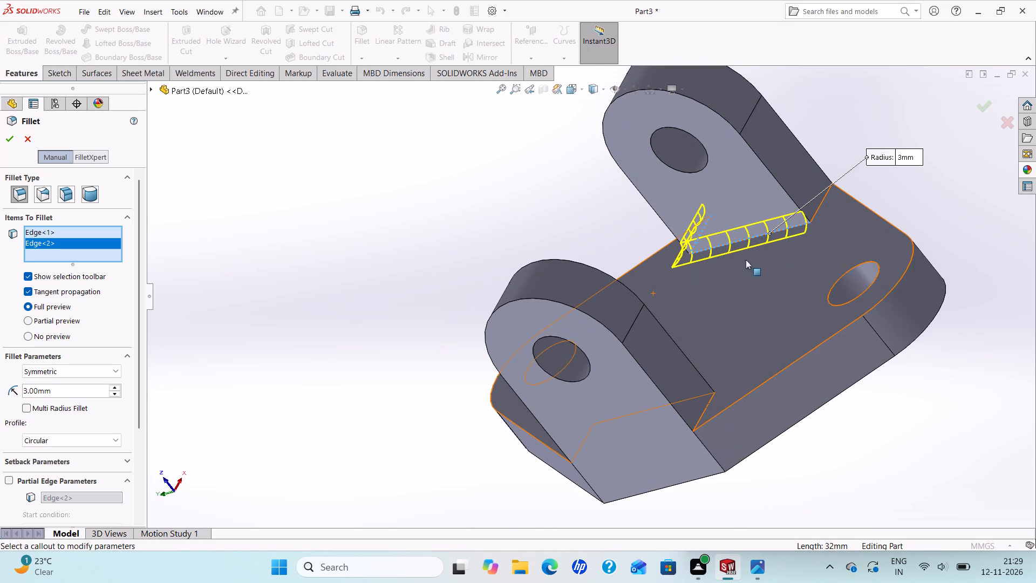
pyautogui.click(822, 200)
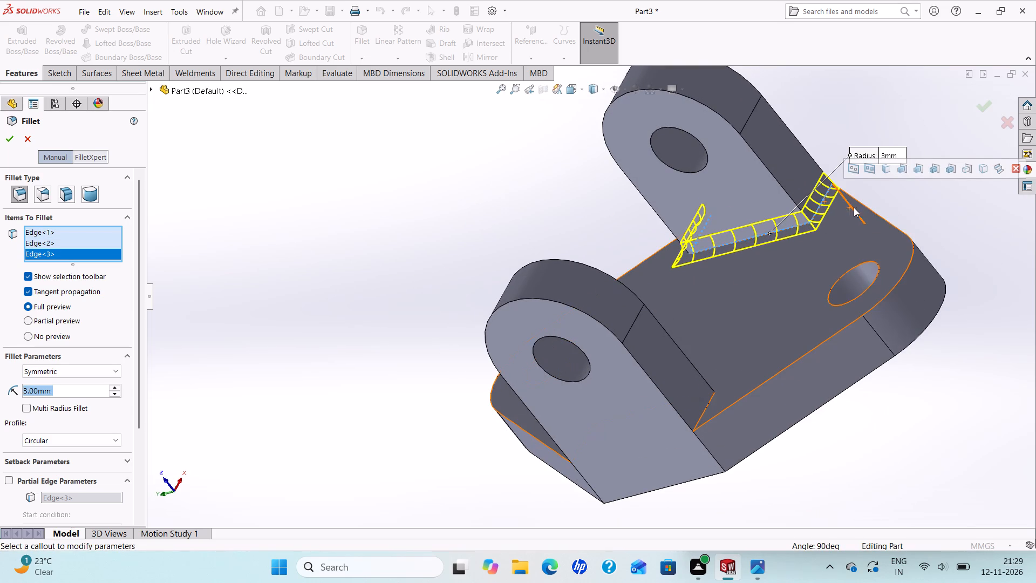
# Add the outer top edges of the diamond base on both sides of the tabs to the 3 mm fillet selection.
pyautogui.click(865, 207)
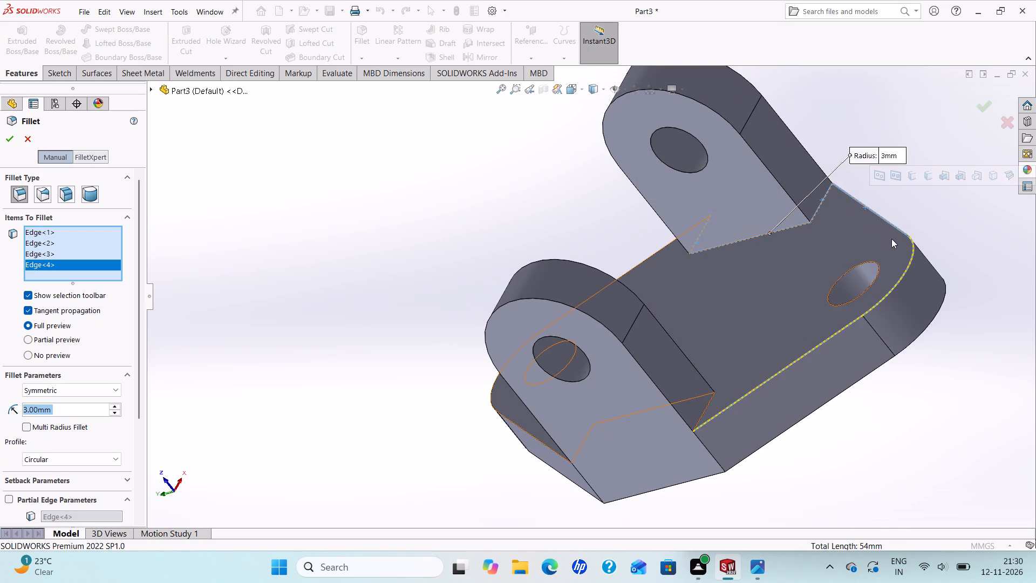
pyautogui.scroll(3, 772, 284)
pyautogui.scroll(-2, 753, 293)
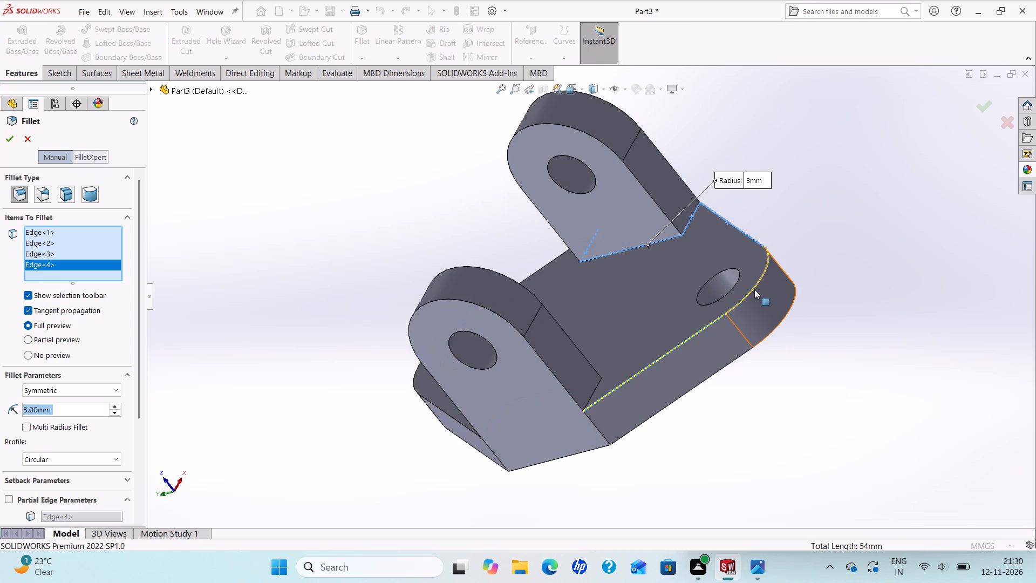
pyautogui.scroll(2, 521, 342)
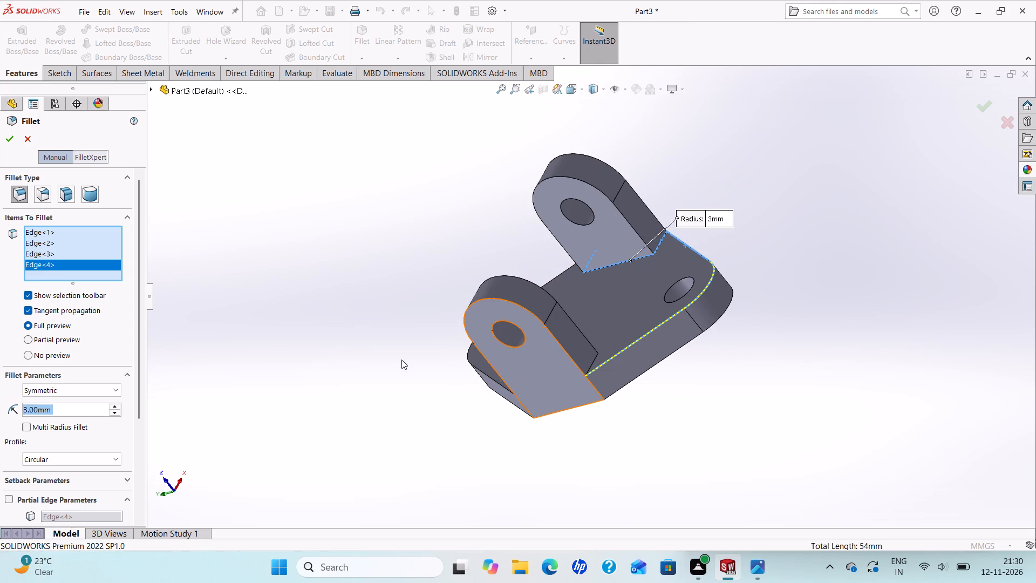
pyautogui.moveTo(401, 360); pyautogui.dragTo(478, 383, button='middle')
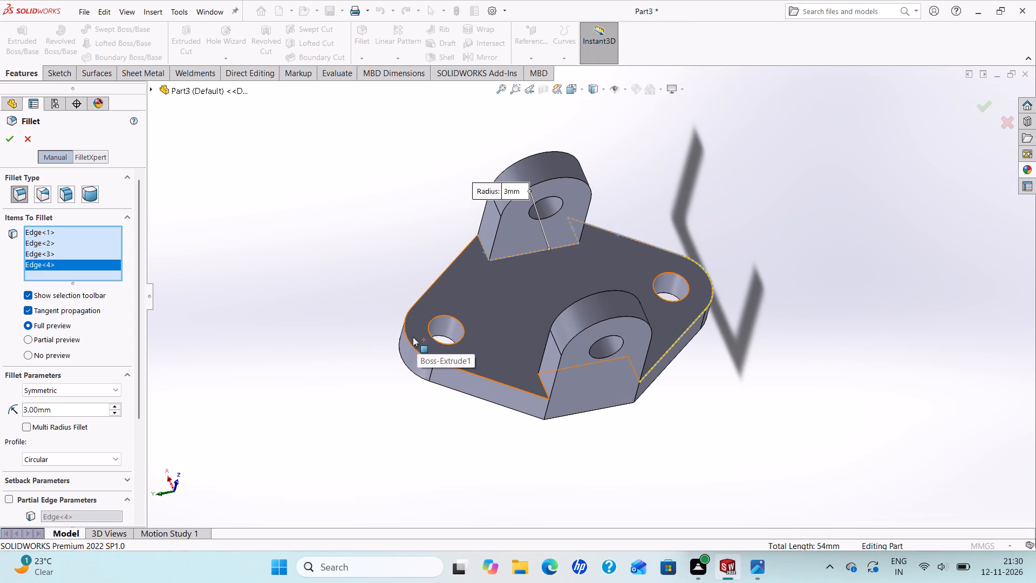
pyautogui.click(407, 335)
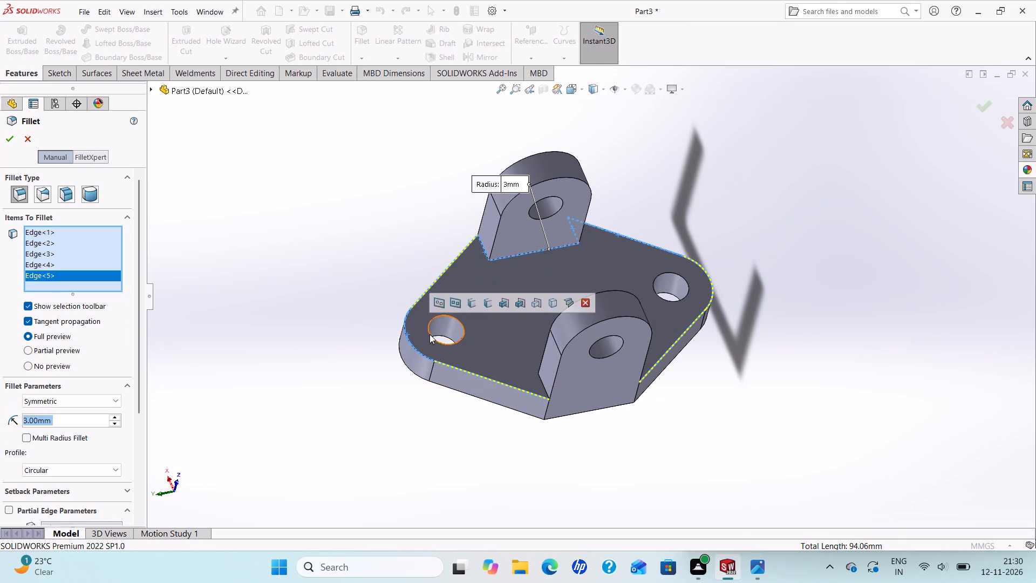
# Add the three edges where the mirrored tab meets the base's top face to the 3 mm fillet selection.
pyautogui.scroll(3, 430, 334)
pyautogui.moveTo(511, 342); pyautogui.dragTo(569, 377, button='middle')
pyautogui.scroll(-3, 570, 377)
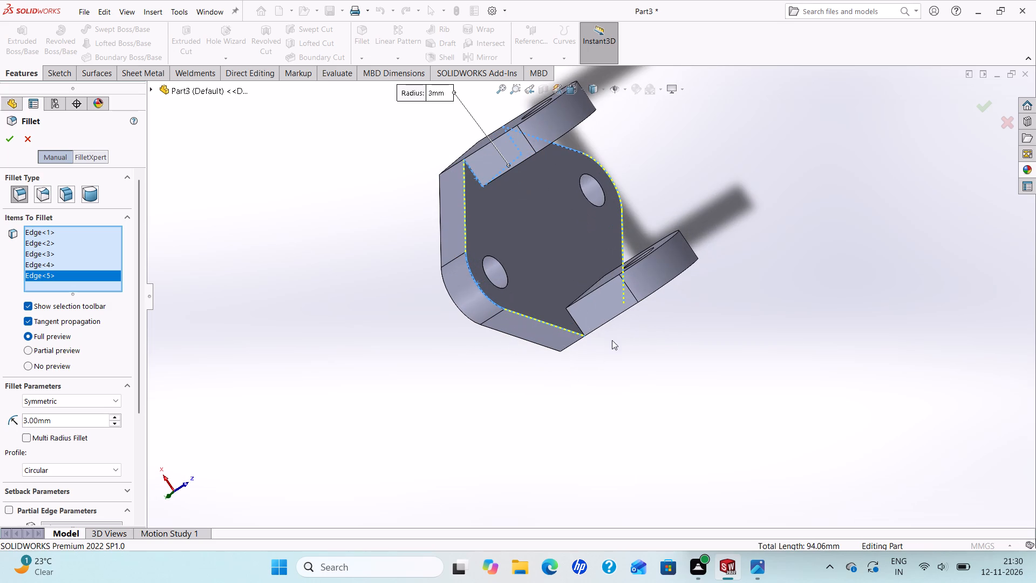
pyautogui.click(572, 318)
pyautogui.scroll(1, 572, 294)
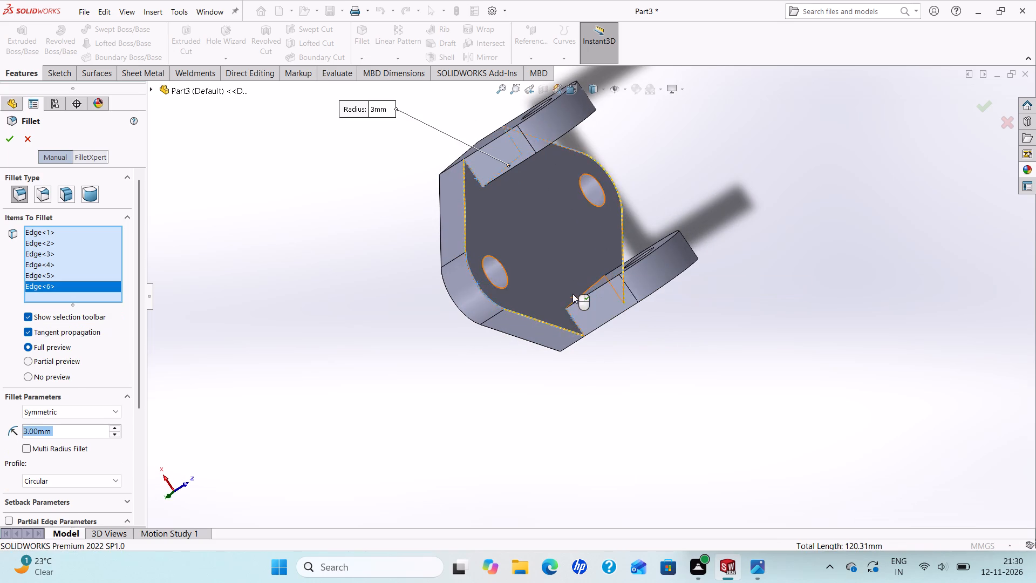
pyautogui.scroll(1, 572, 294)
pyautogui.scroll(-3, 572, 294)
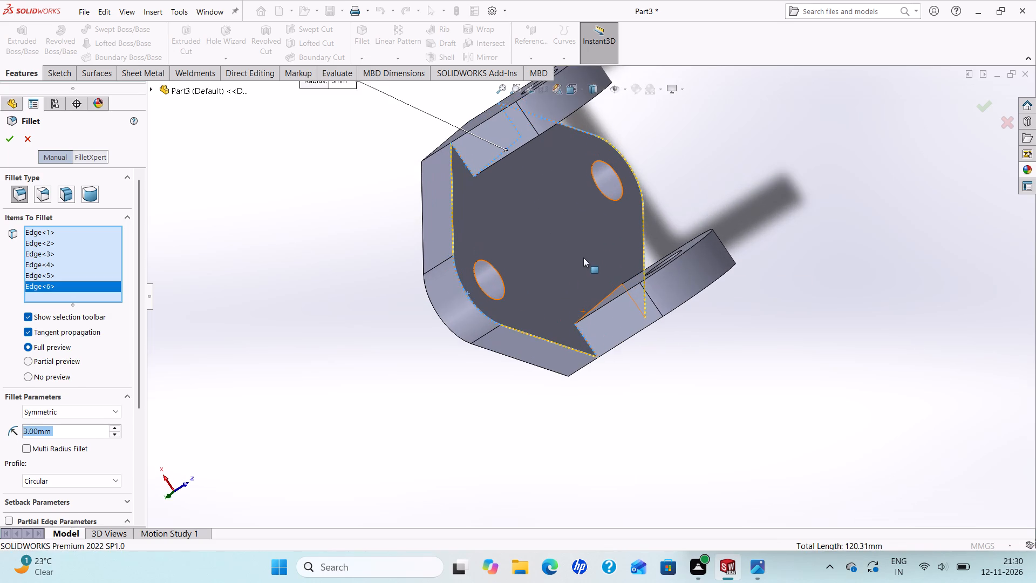
pyautogui.moveTo(583, 258); pyautogui.dragTo(591, 303, button='middle')
pyautogui.scroll(-3, 591, 303)
pyautogui.click(603, 308)
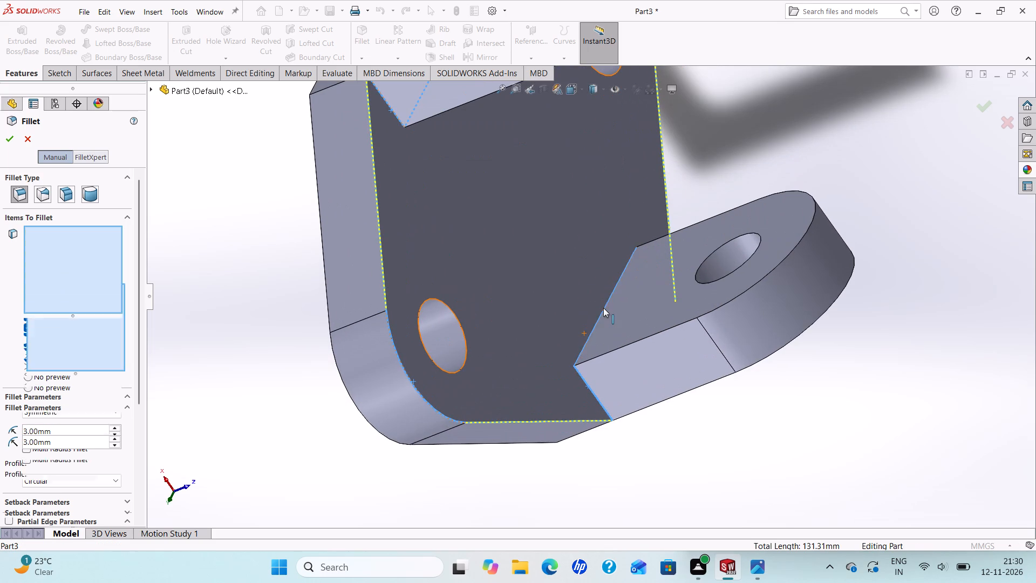
pyautogui.scroll(3, 603, 308)
pyautogui.moveTo(600, 306); pyautogui.dragTo(458, 300, button='middle')
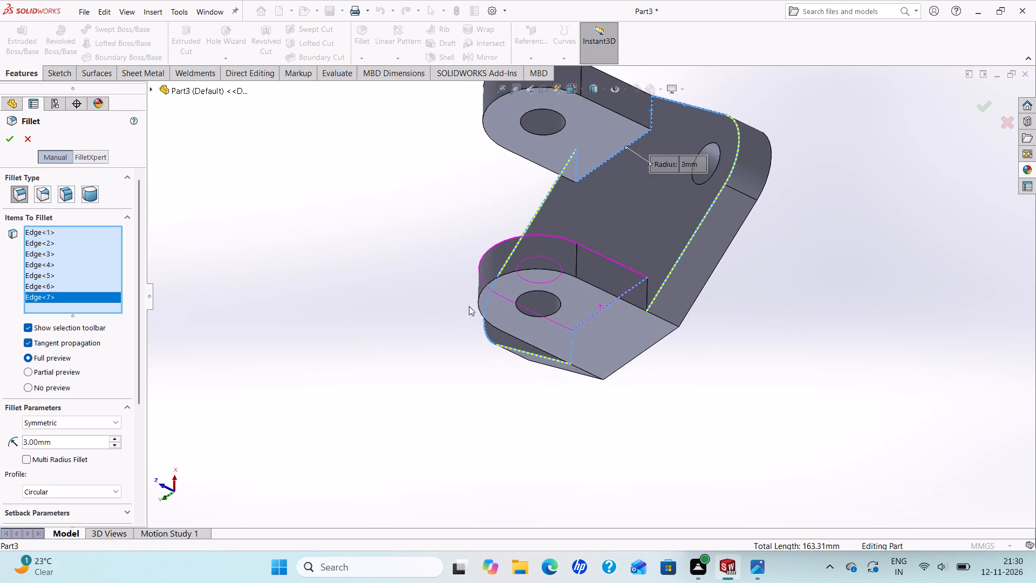
pyautogui.click(645, 291)
# Add the top rims of the two base holes to the 3 mm fillet selection.
pyautogui.scroll(3, 647, 288)
pyautogui.scroll(-3, 649, 199)
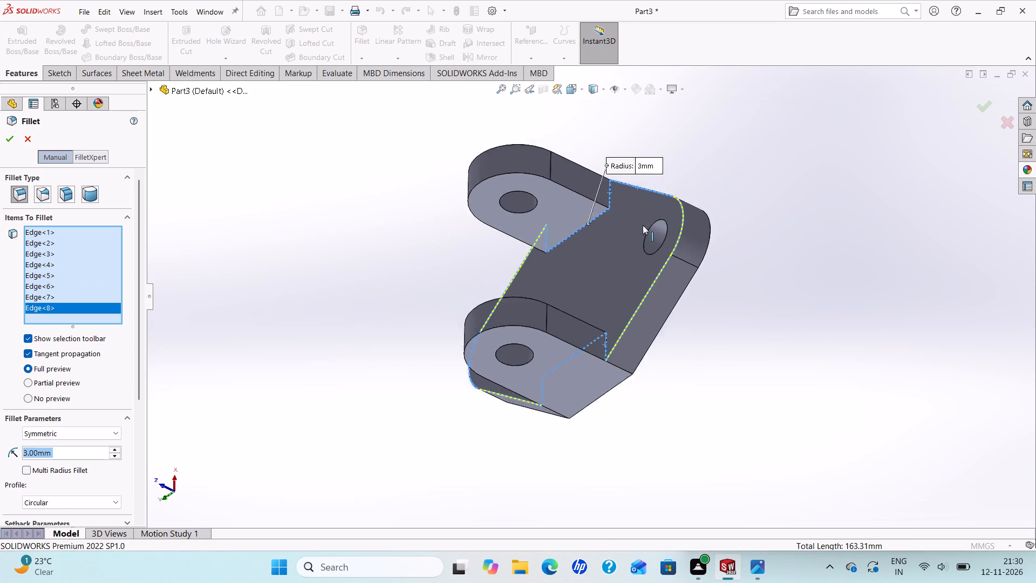
pyautogui.scroll(-1, 643, 225)
pyautogui.click(647, 273)
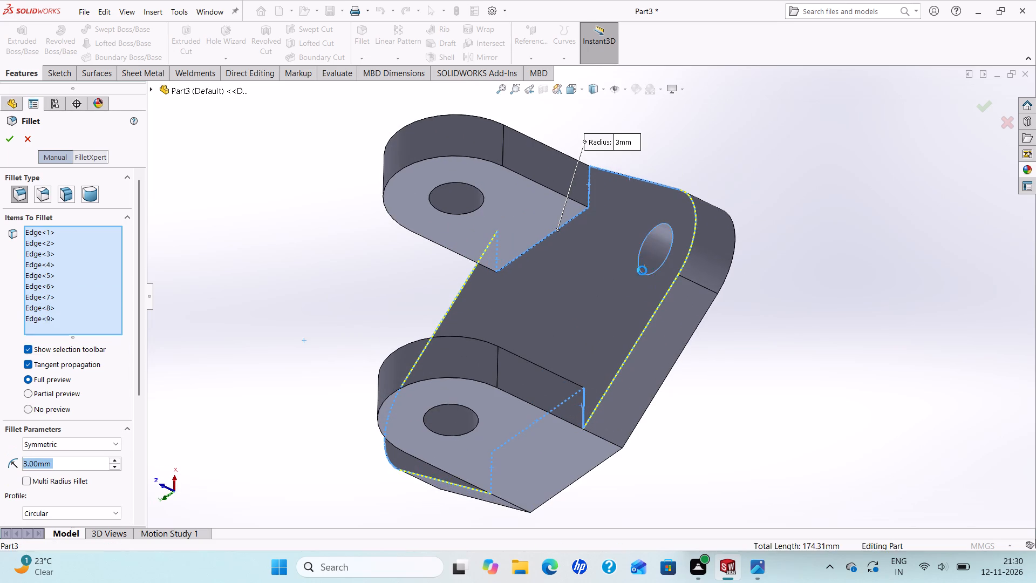
pyautogui.scroll(2, 632, 267)
pyautogui.moveTo(444, 293); pyautogui.dragTo(501, 299, button='middle')
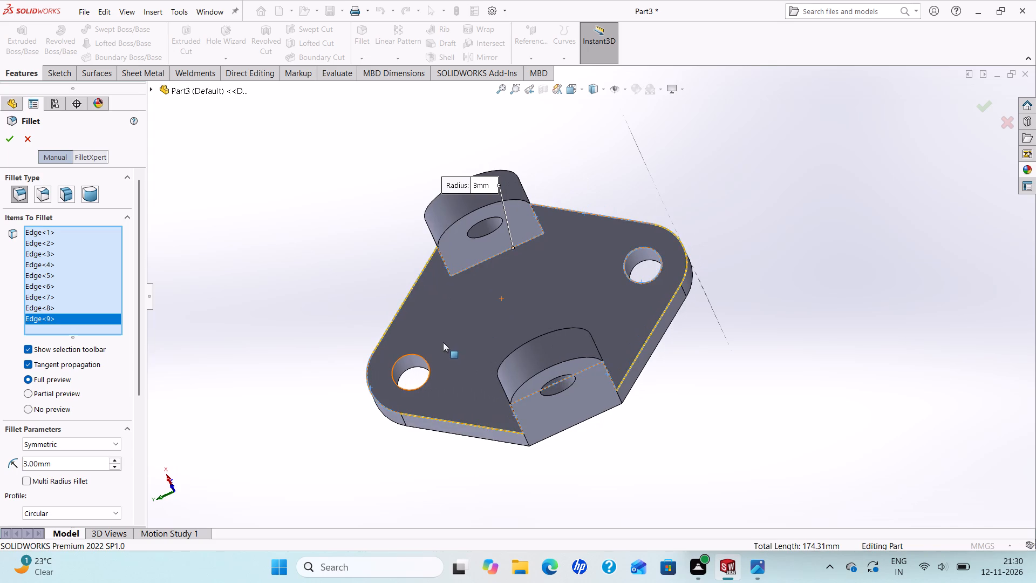
pyautogui.scroll(-2, 442, 351)
pyautogui.click(441, 378)
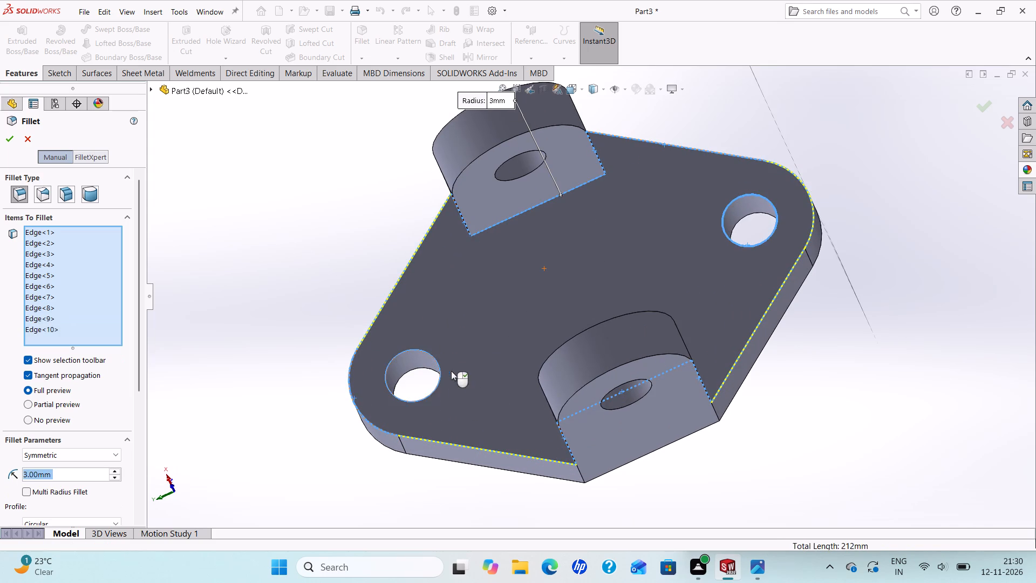
# Add the rounded outline edges on the inner faces of both tabs to the 3 mm fillet selection.
pyautogui.scroll(3, 461, 358)
pyautogui.moveTo(489, 335); pyautogui.dragTo(529, 289, button='middle')
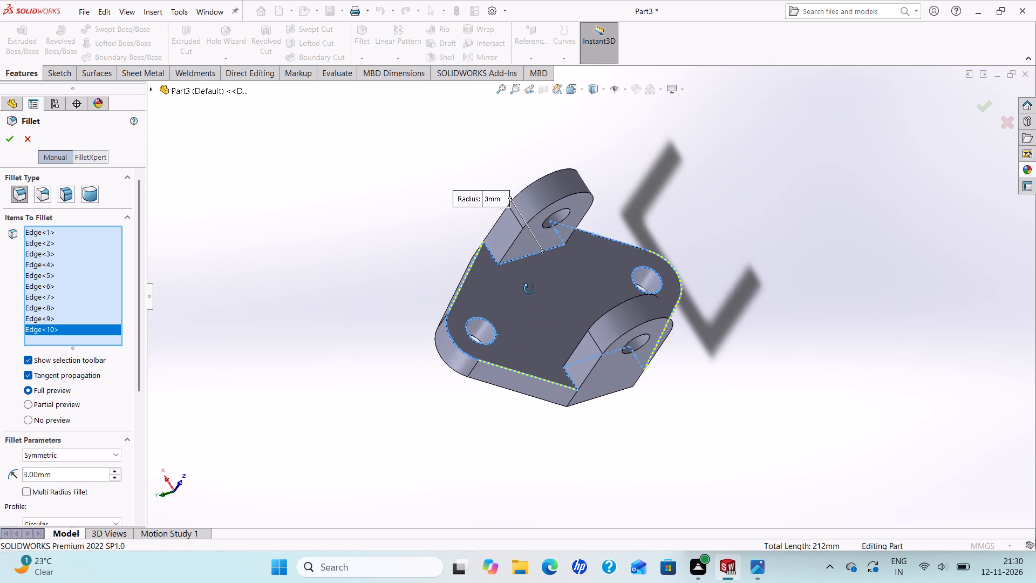
pyautogui.moveTo(529, 289); pyautogui.dragTo(526, 284, button='middle')
pyautogui.scroll(-2, 548, 209)
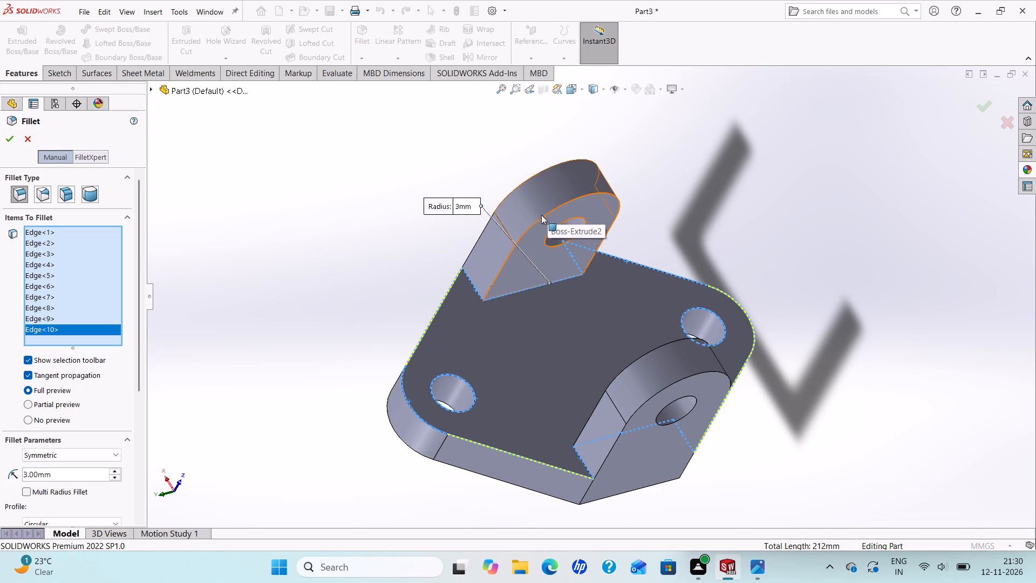
pyautogui.click(543, 219)
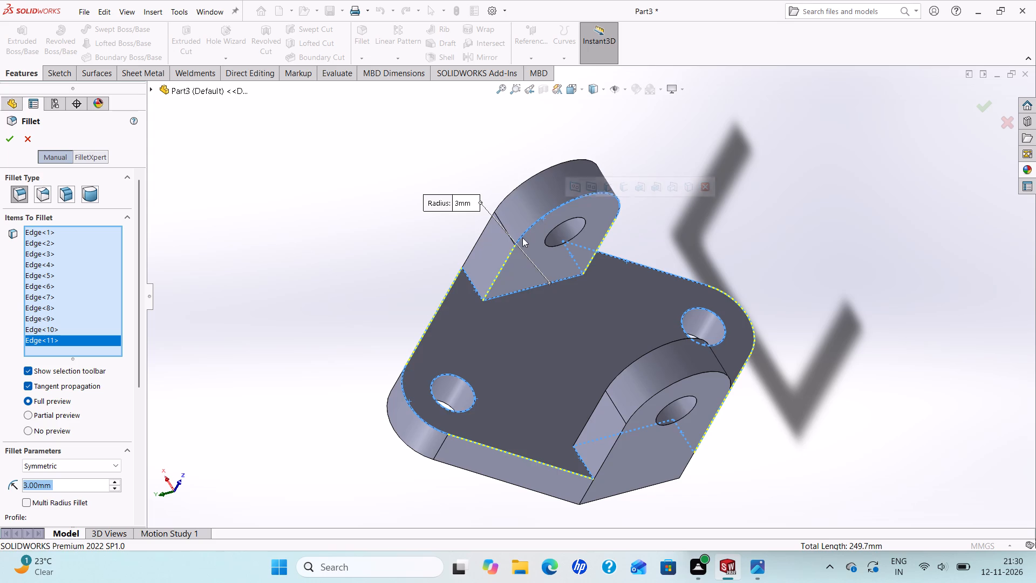
pyautogui.scroll(2, 522, 293)
pyautogui.moveTo(539, 311); pyautogui.dragTo(593, 367, button='middle')
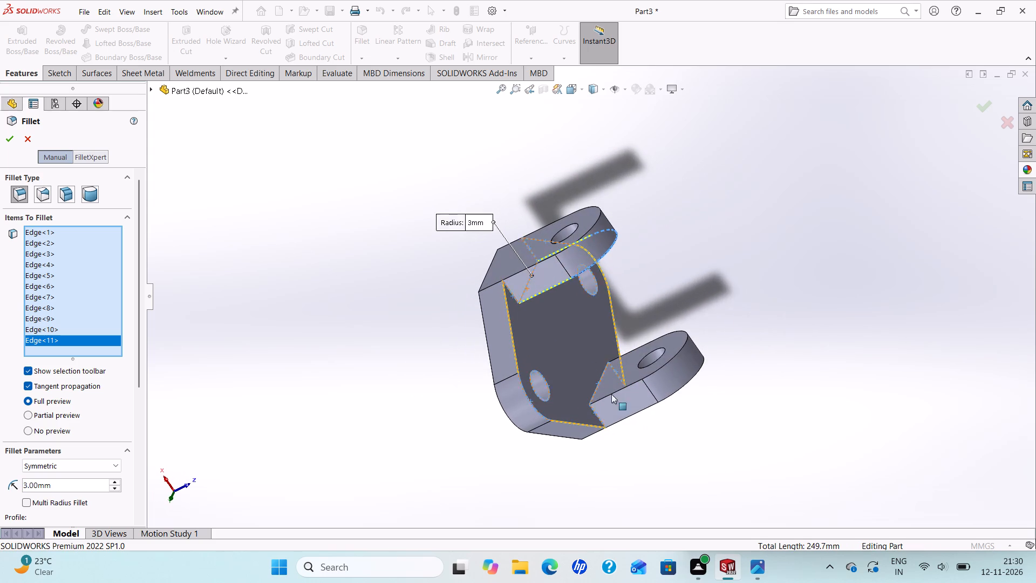
pyautogui.scroll(-1, 616, 401)
pyautogui.click(677, 348)
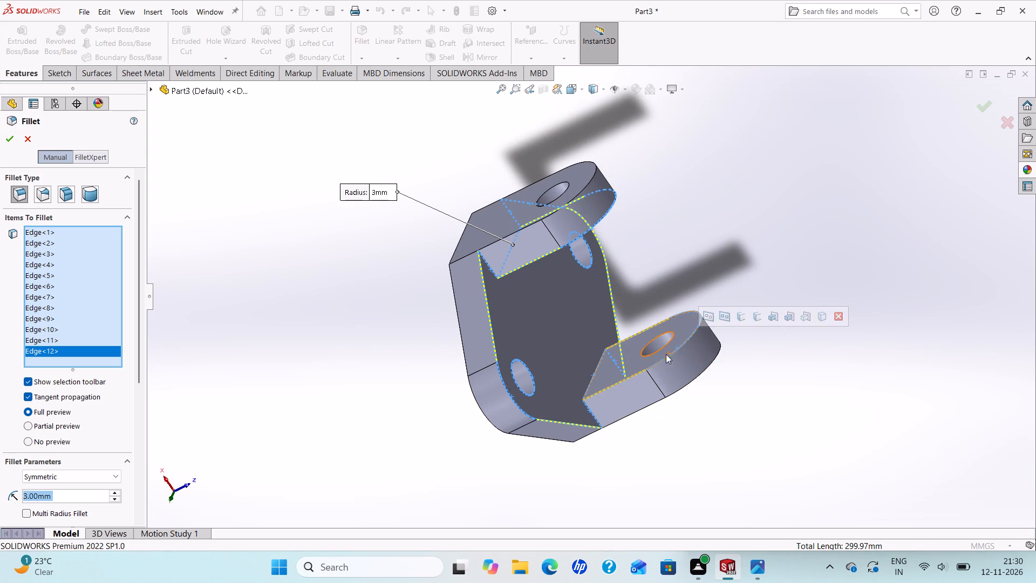
pyautogui.scroll(1, 591, 368)
pyautogui.moveTo(584, 363); pyautogui.dragTo(531, 321, button='middle')
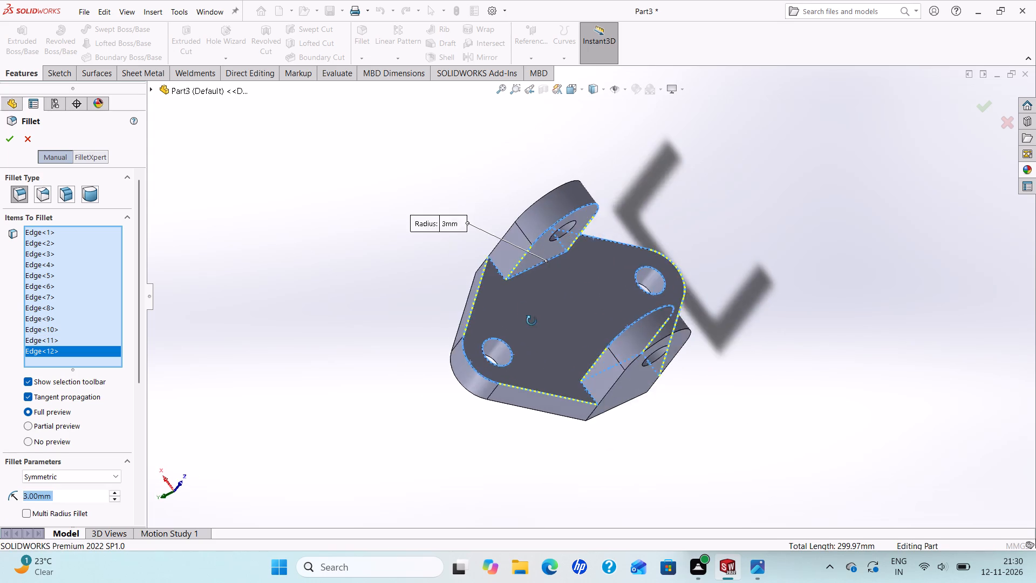
pyautogui.moveTo(531, 321); pyautogui.dragTo(508, 295, button='middle')
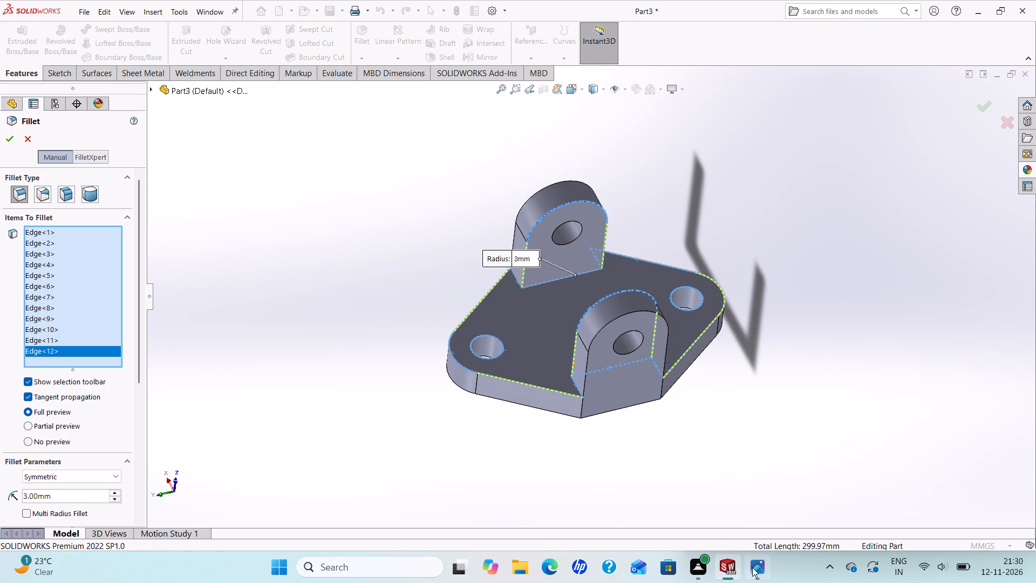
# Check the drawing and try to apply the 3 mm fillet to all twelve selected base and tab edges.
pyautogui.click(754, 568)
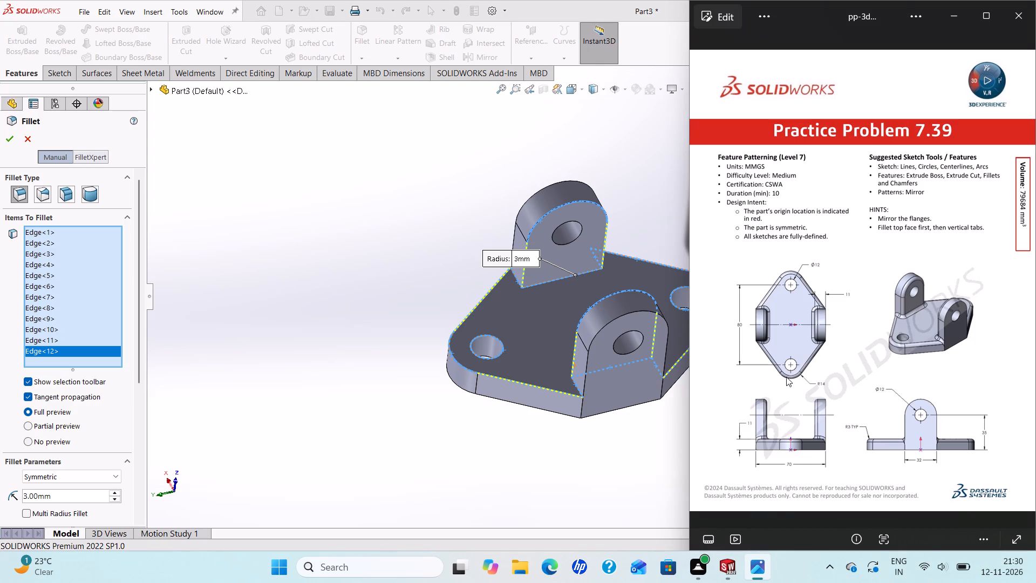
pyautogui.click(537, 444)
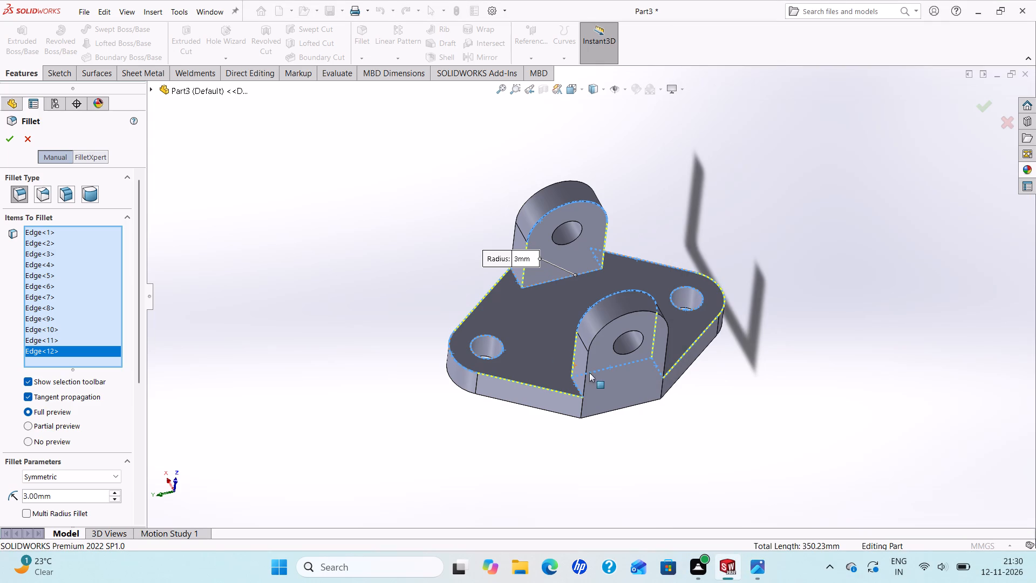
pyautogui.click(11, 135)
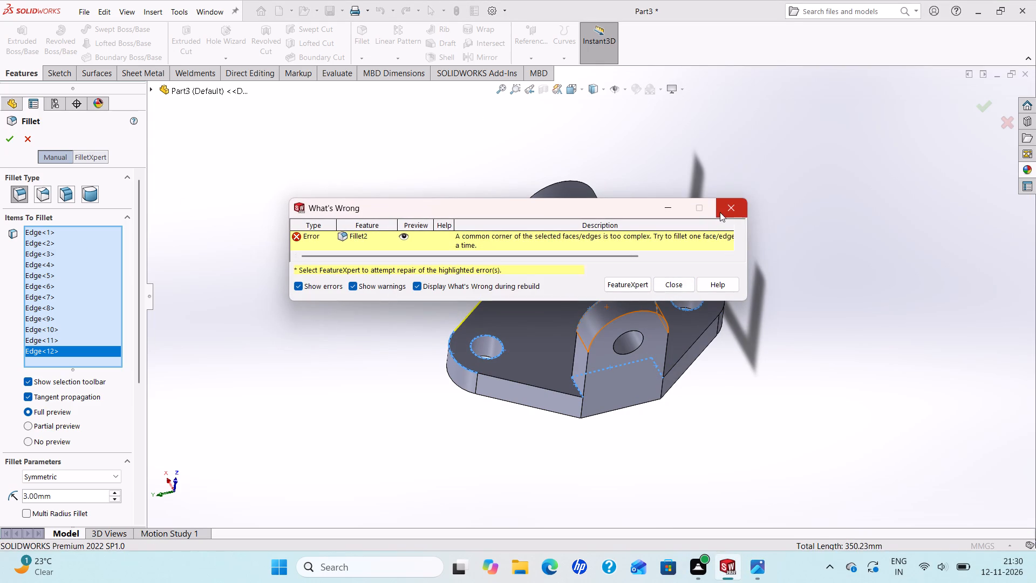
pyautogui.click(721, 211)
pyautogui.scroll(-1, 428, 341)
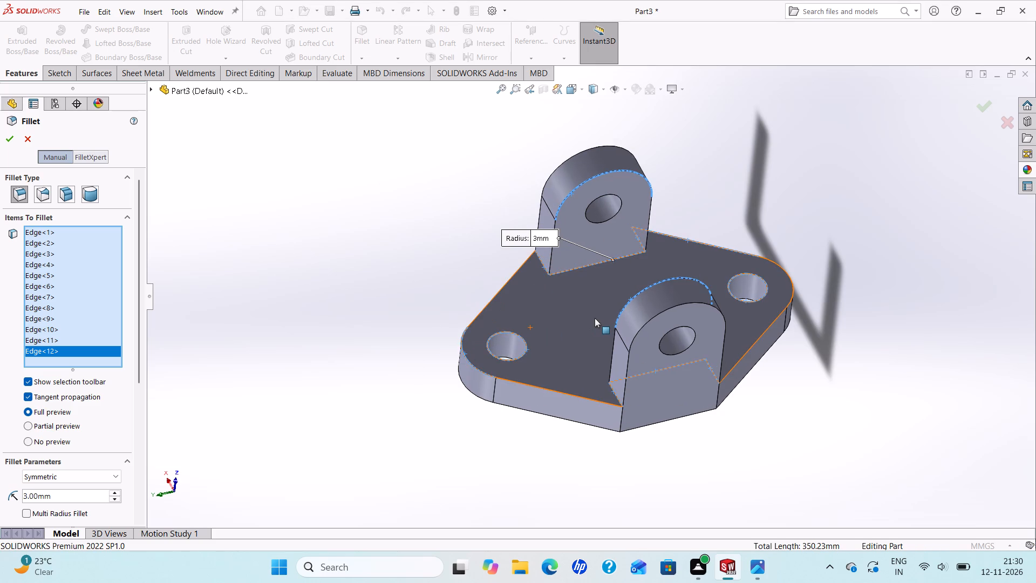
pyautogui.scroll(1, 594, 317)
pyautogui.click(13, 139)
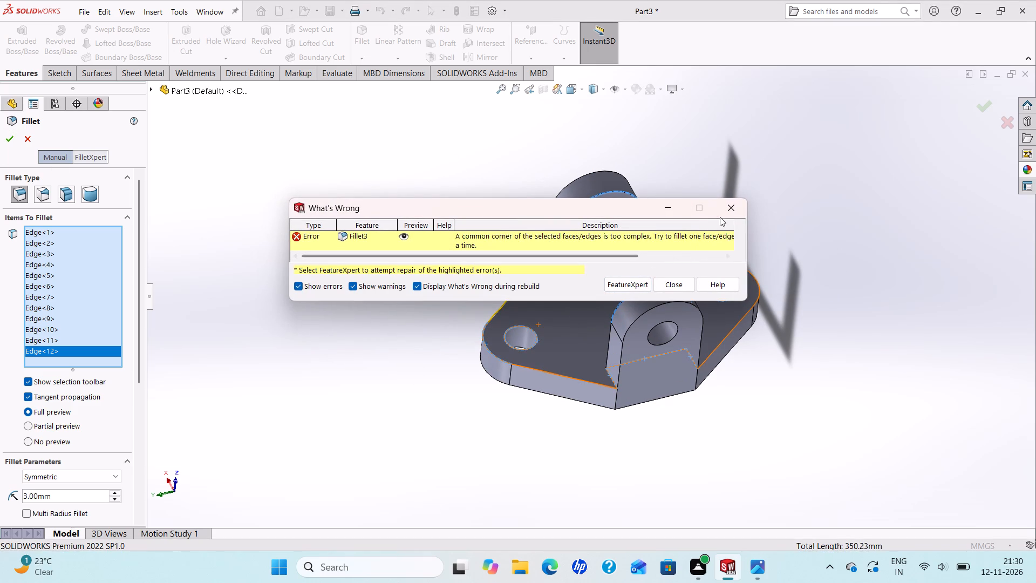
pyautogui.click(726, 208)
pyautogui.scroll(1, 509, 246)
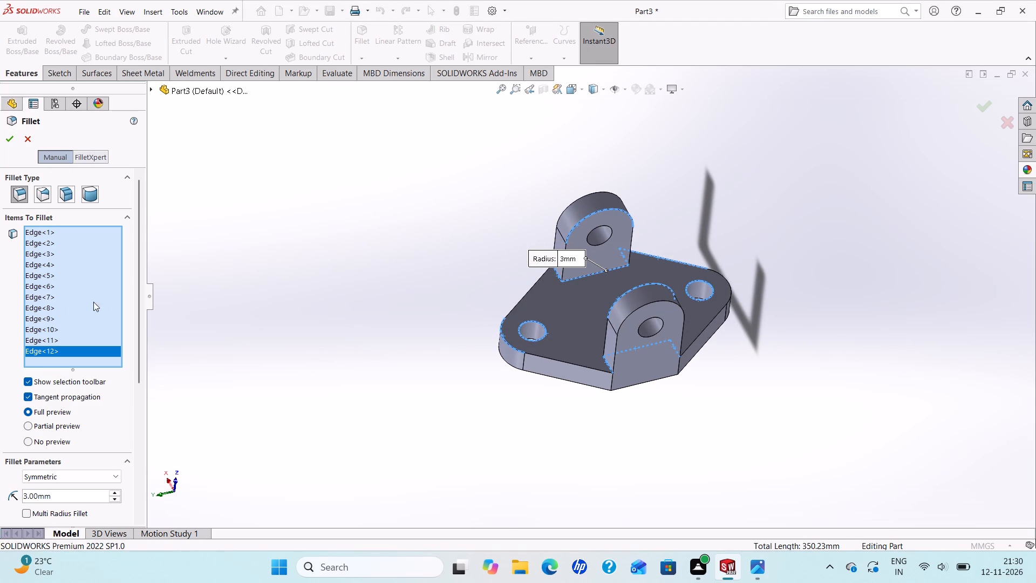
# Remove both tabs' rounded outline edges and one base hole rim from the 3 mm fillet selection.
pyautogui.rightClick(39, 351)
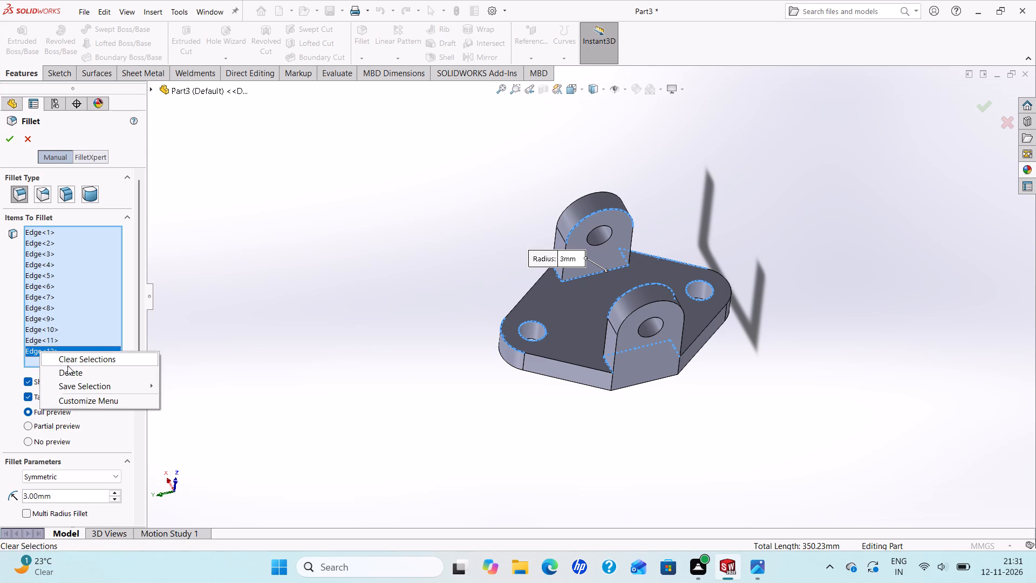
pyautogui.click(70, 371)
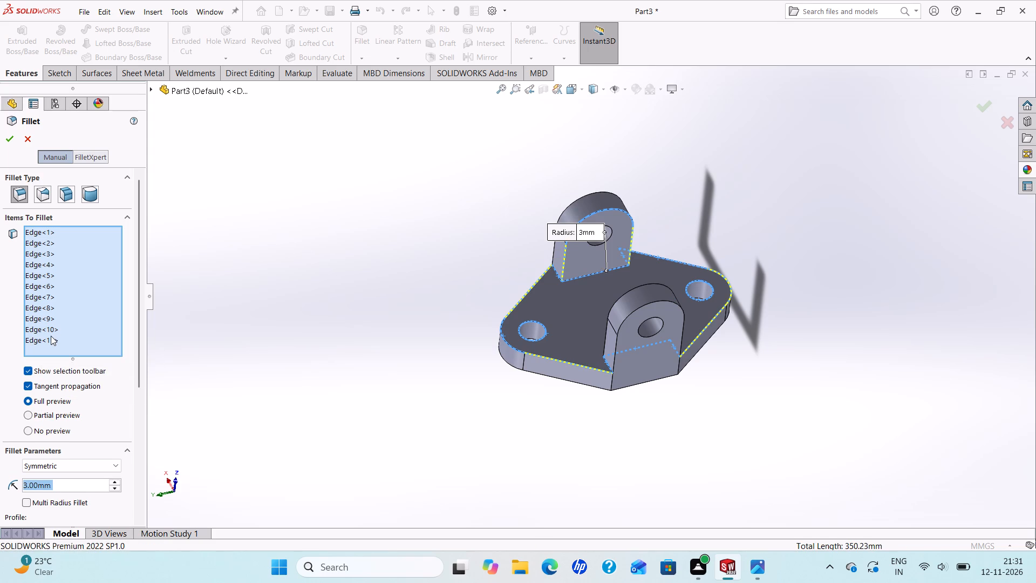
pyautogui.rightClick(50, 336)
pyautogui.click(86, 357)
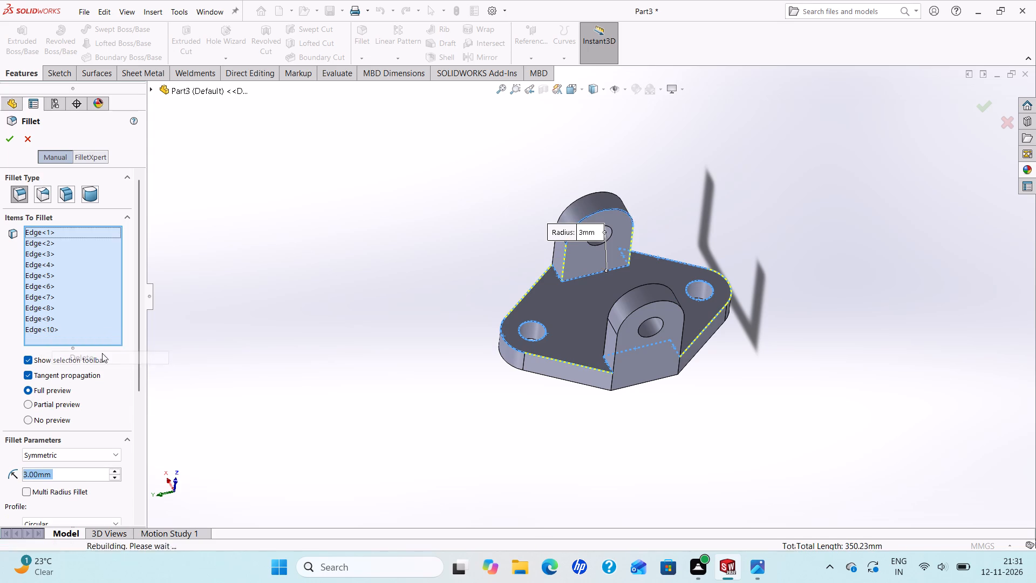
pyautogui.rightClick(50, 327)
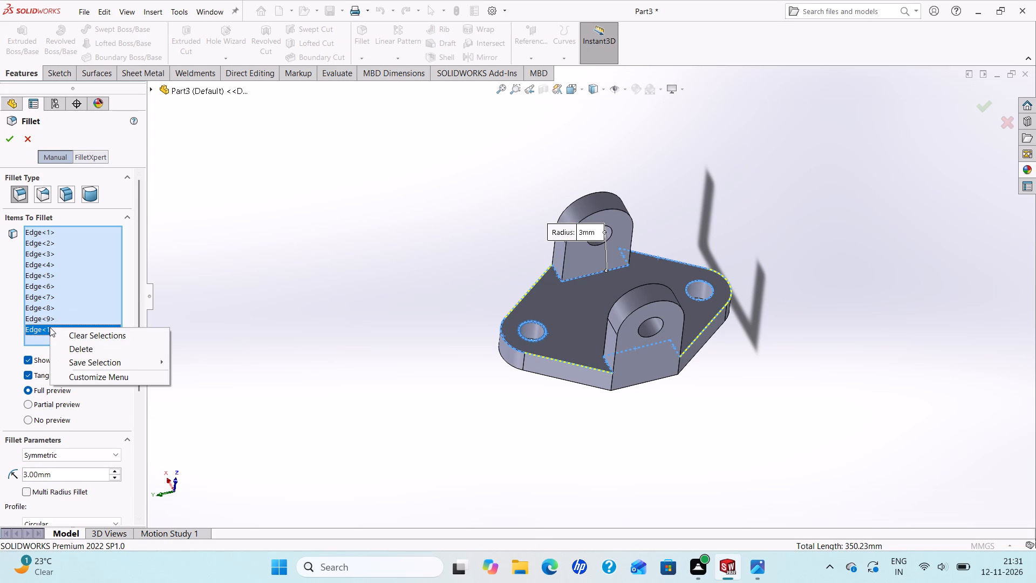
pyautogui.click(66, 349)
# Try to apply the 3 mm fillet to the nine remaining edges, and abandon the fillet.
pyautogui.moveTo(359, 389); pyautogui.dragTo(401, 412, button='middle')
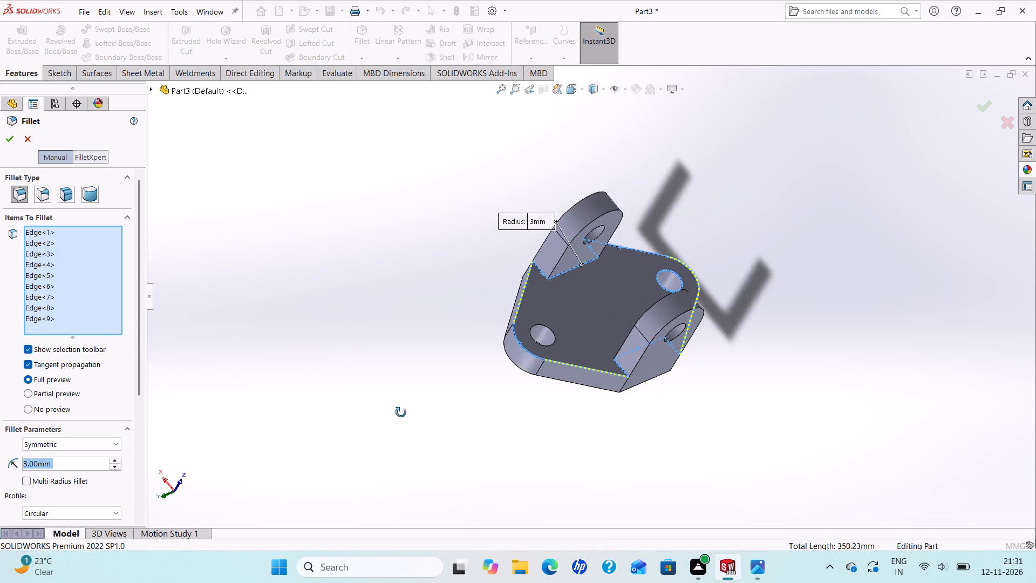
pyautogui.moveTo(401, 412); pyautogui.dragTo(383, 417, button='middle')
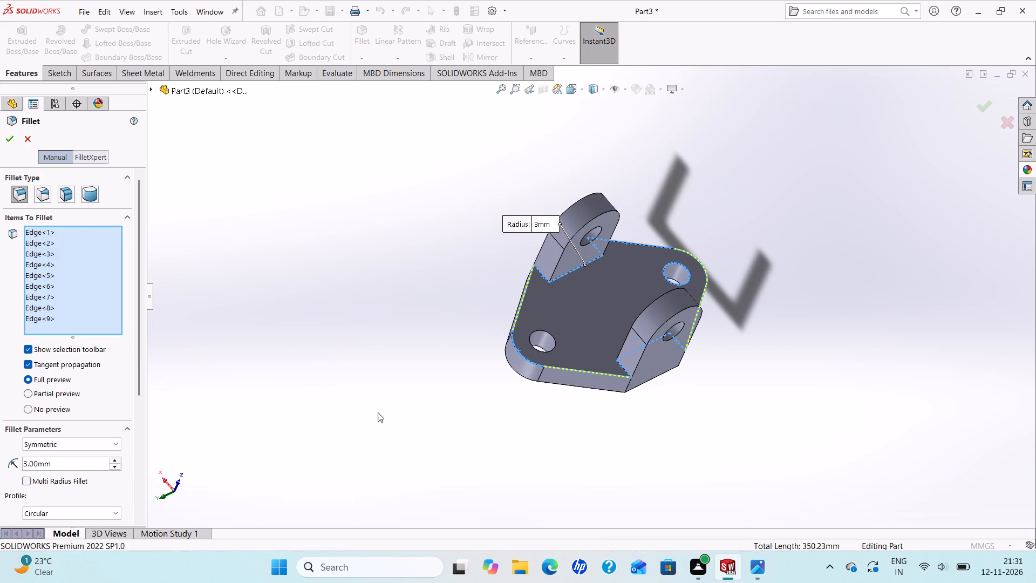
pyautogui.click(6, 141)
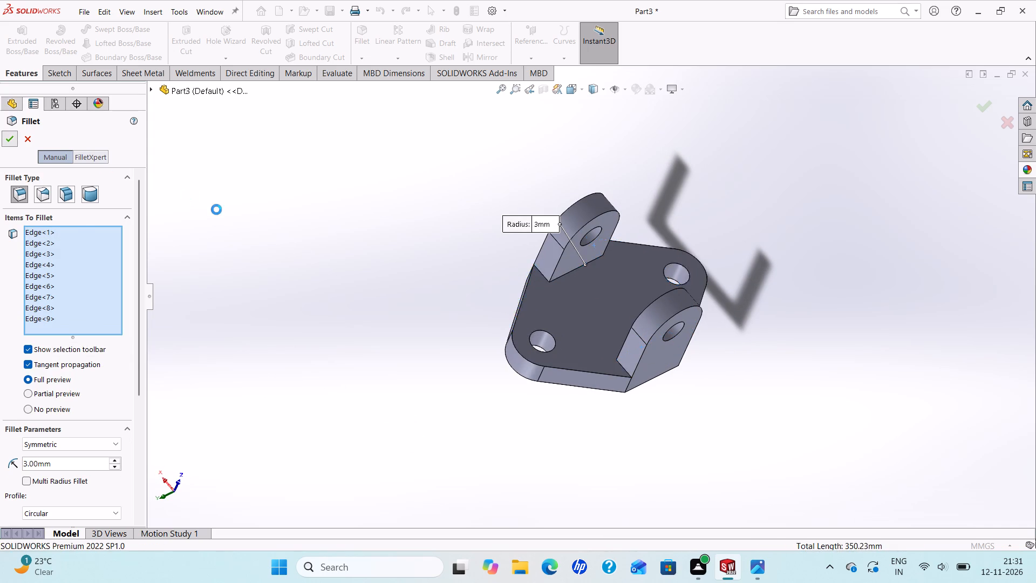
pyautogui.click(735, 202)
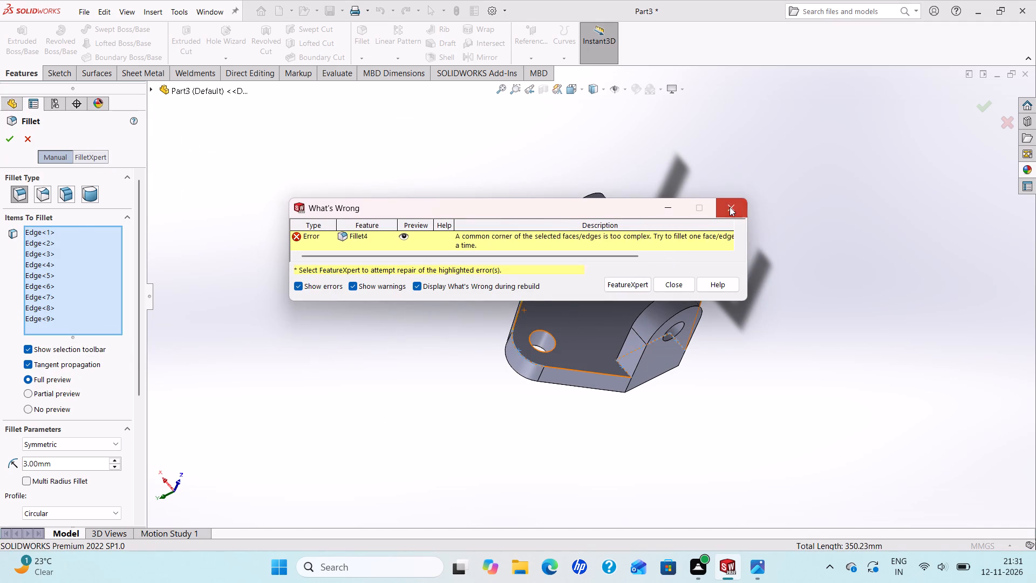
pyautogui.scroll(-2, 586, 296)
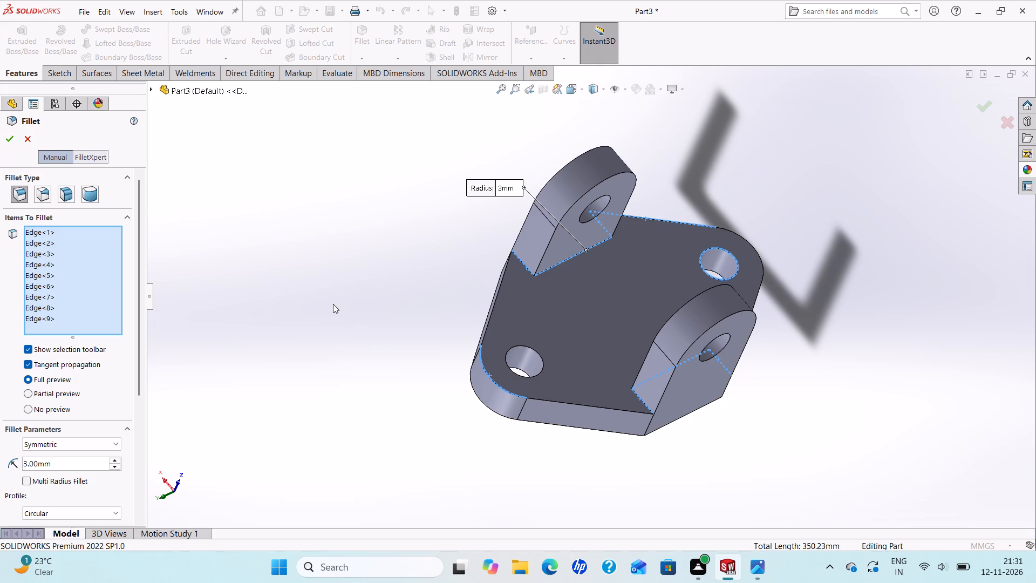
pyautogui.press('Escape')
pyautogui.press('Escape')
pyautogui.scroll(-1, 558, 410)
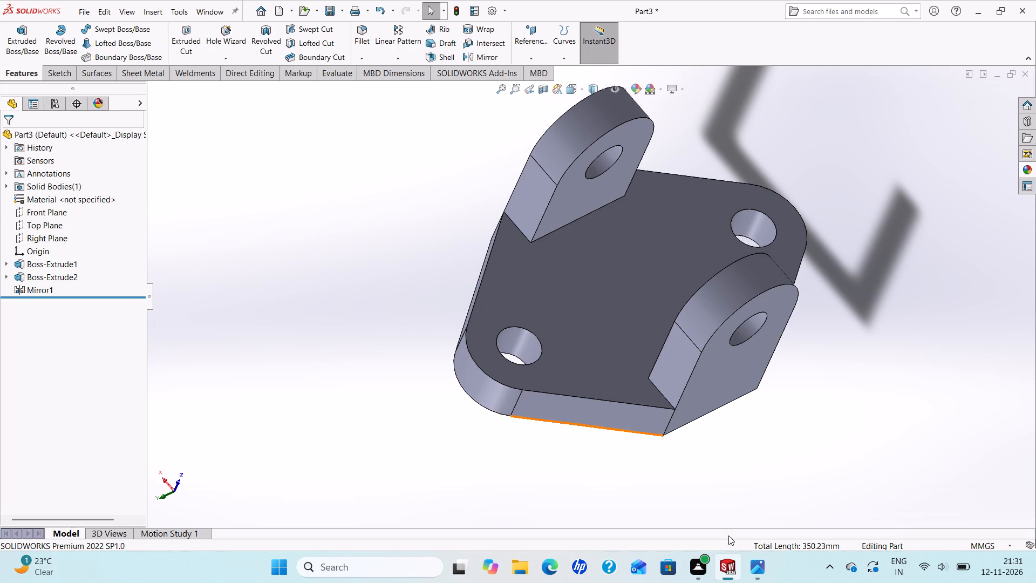
# Check the fillet callouts and hints on the Practice Problem 7.39 drawing against the model.
pyautogui.click(750, 572)
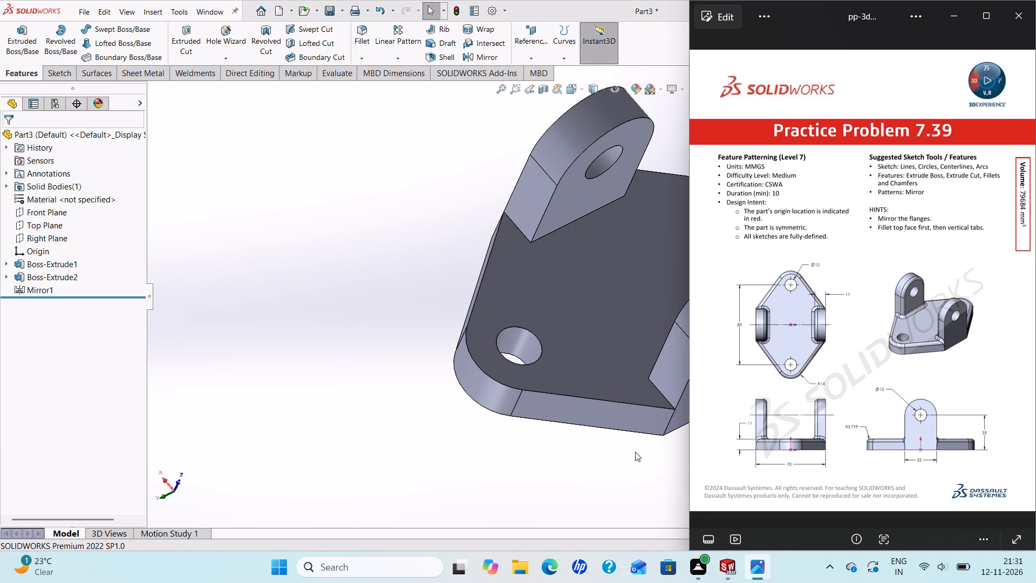
pyautogui.click(603, 445)
pyautogui.scroll(2, 653, 365)
pyautogui.scroll(-2, 669, 351)
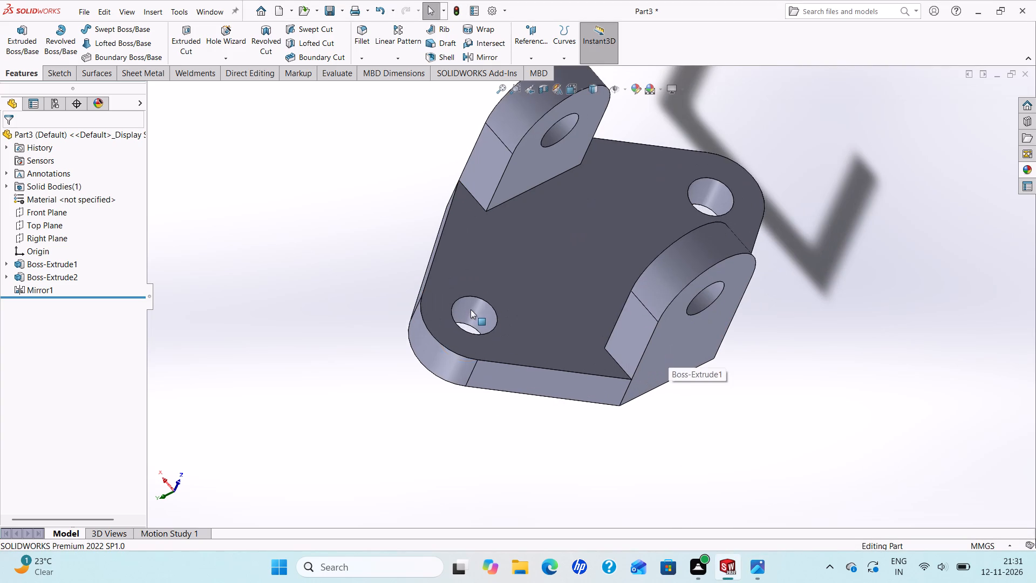
pyautogui.moveTo(471, 310); pyautogui.dragTo(488, 326, button='middle')
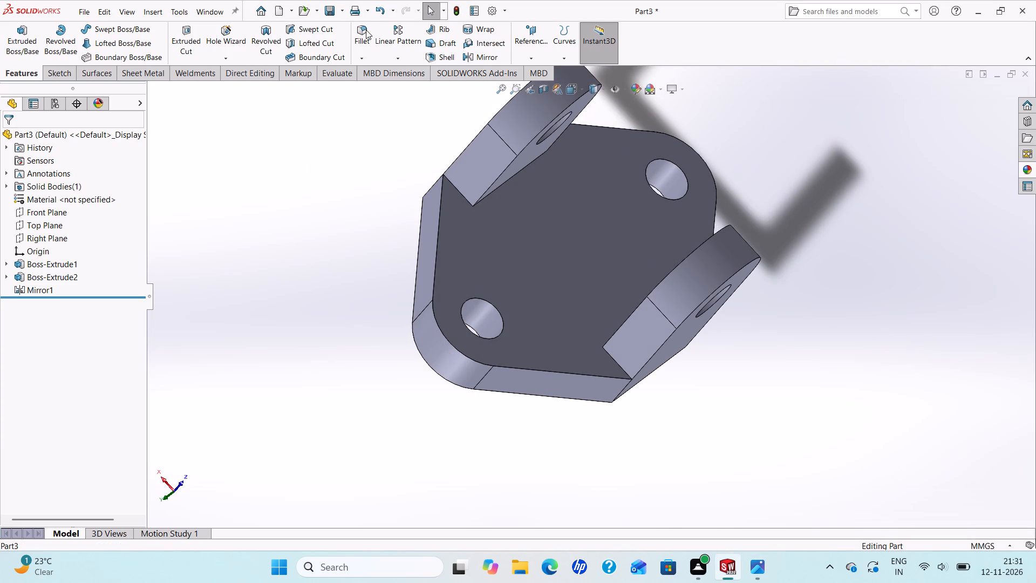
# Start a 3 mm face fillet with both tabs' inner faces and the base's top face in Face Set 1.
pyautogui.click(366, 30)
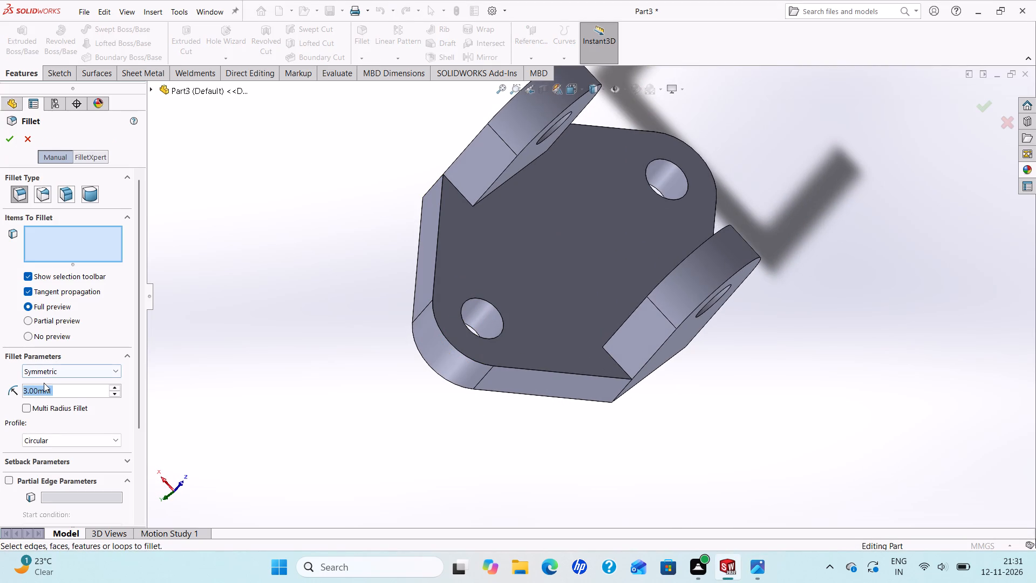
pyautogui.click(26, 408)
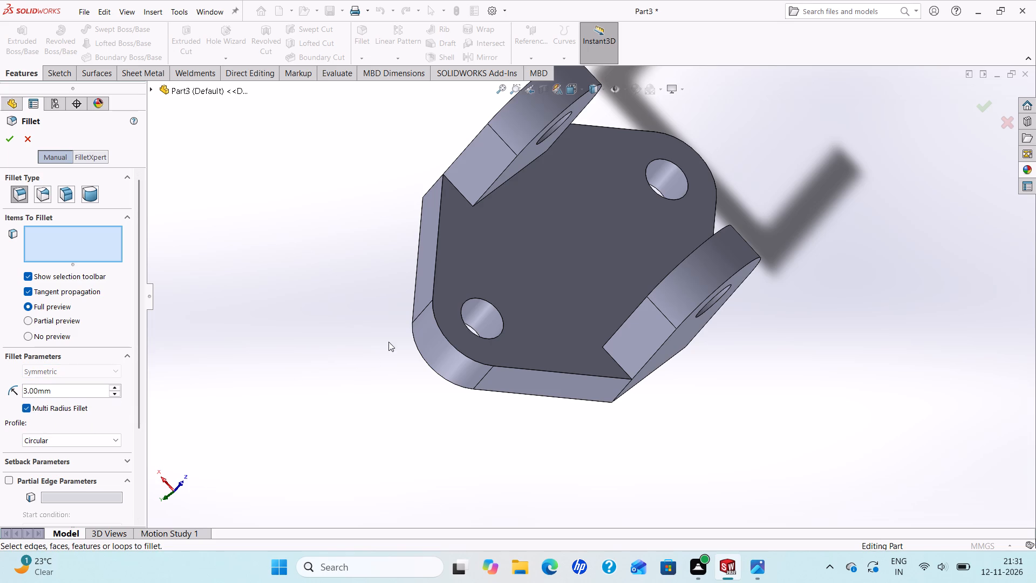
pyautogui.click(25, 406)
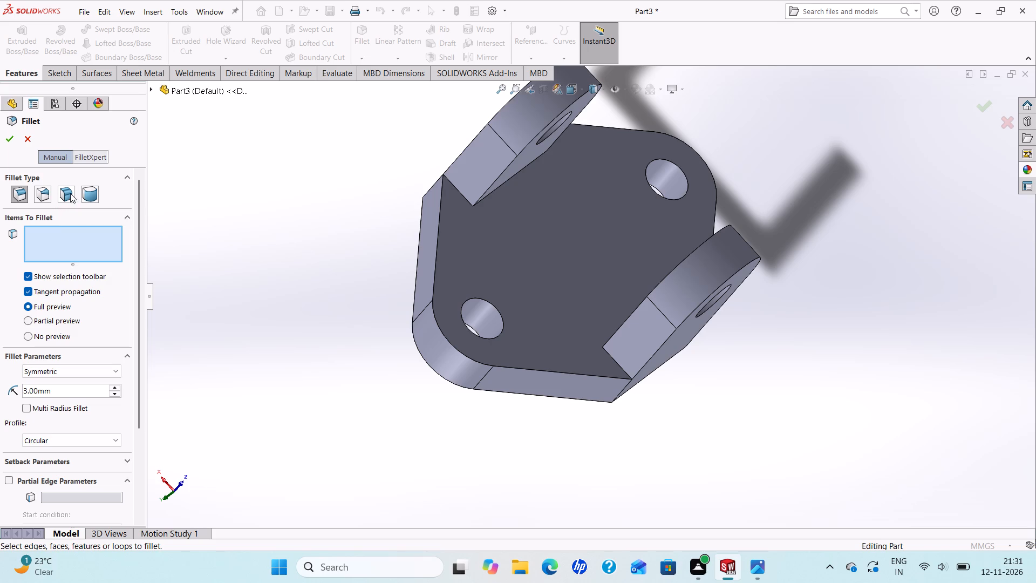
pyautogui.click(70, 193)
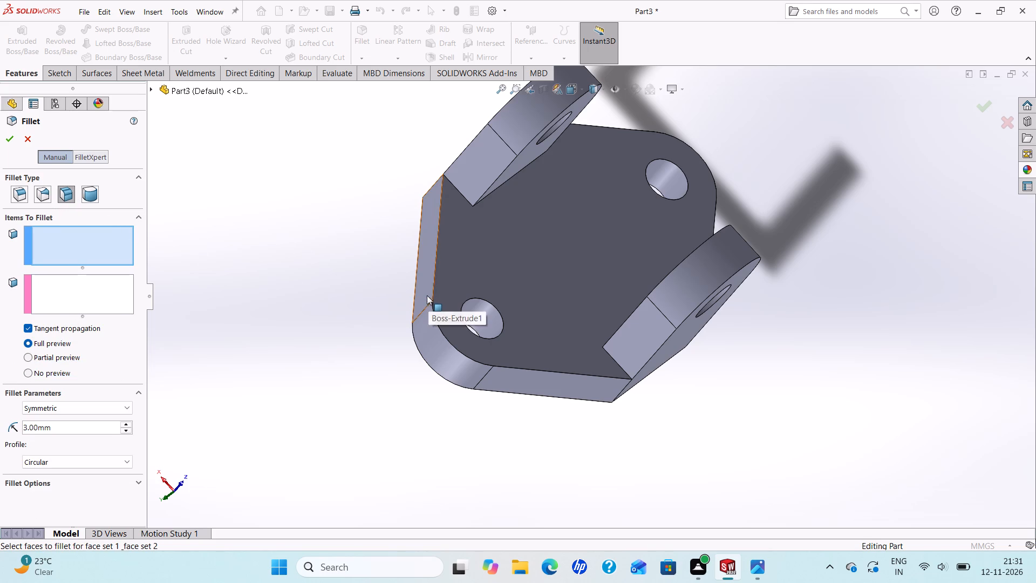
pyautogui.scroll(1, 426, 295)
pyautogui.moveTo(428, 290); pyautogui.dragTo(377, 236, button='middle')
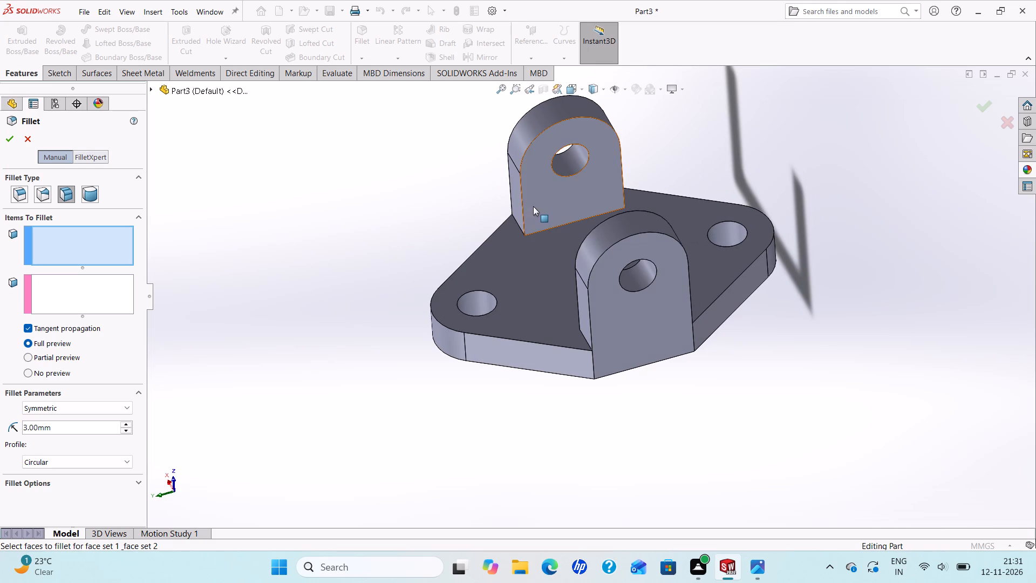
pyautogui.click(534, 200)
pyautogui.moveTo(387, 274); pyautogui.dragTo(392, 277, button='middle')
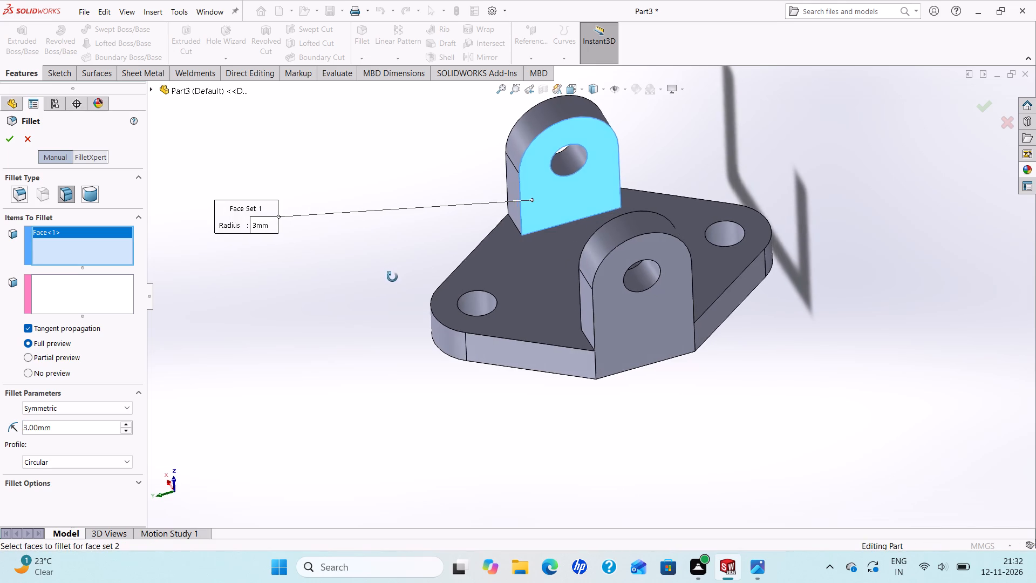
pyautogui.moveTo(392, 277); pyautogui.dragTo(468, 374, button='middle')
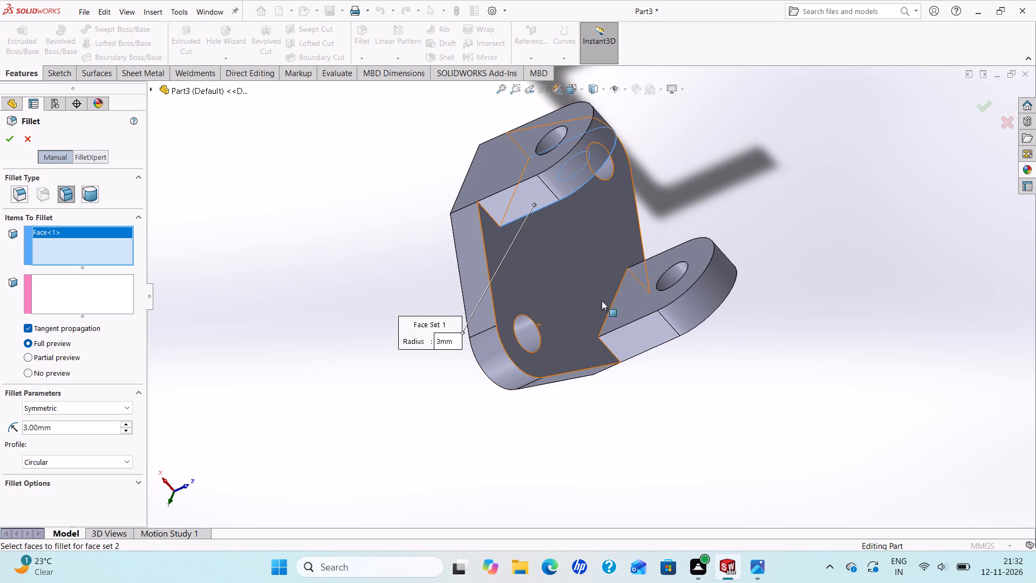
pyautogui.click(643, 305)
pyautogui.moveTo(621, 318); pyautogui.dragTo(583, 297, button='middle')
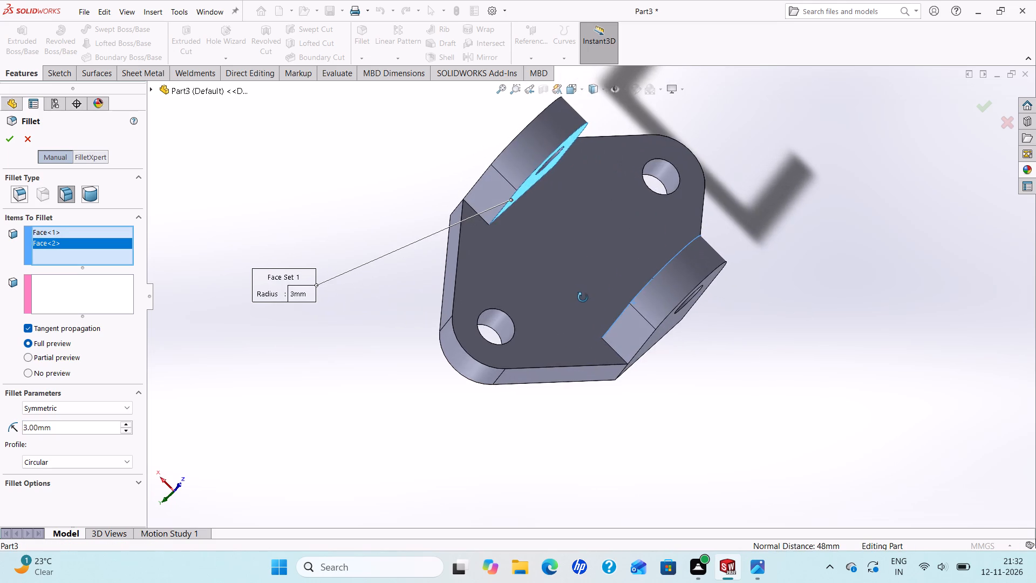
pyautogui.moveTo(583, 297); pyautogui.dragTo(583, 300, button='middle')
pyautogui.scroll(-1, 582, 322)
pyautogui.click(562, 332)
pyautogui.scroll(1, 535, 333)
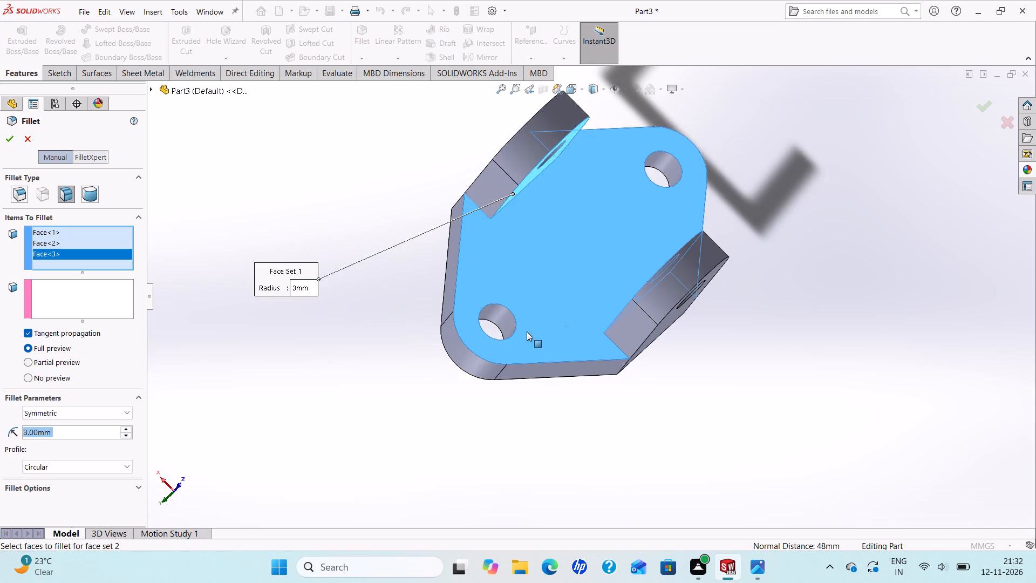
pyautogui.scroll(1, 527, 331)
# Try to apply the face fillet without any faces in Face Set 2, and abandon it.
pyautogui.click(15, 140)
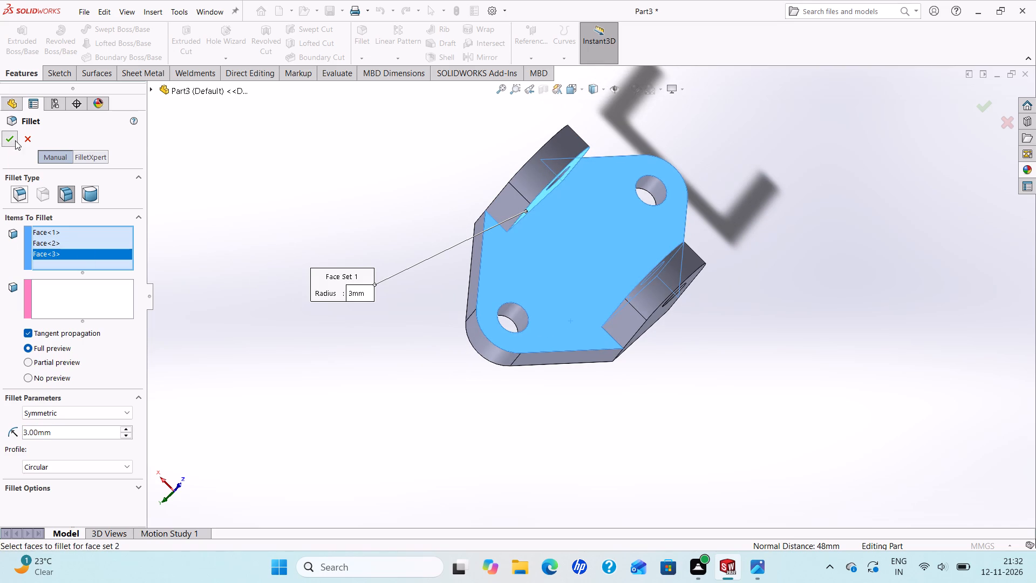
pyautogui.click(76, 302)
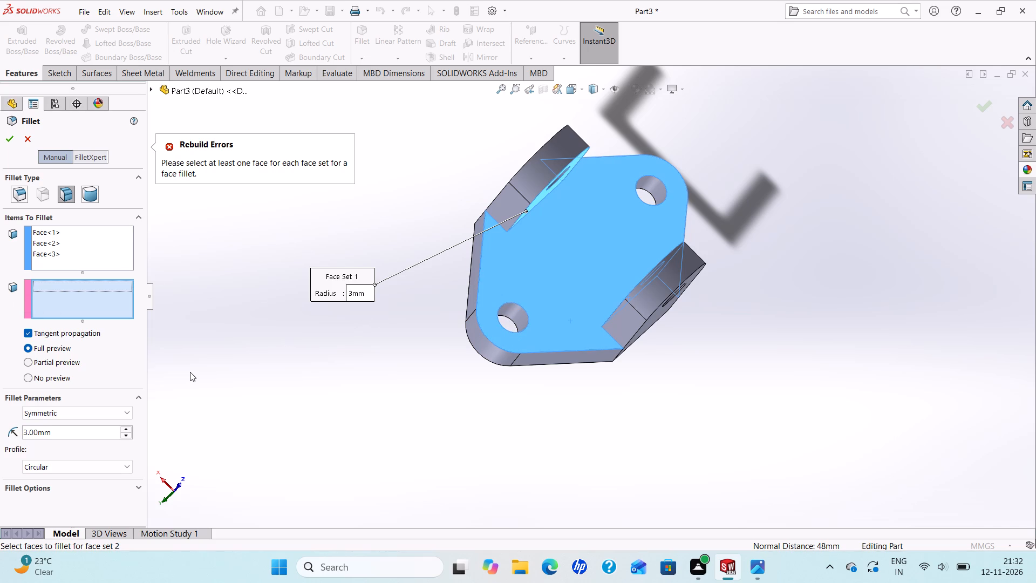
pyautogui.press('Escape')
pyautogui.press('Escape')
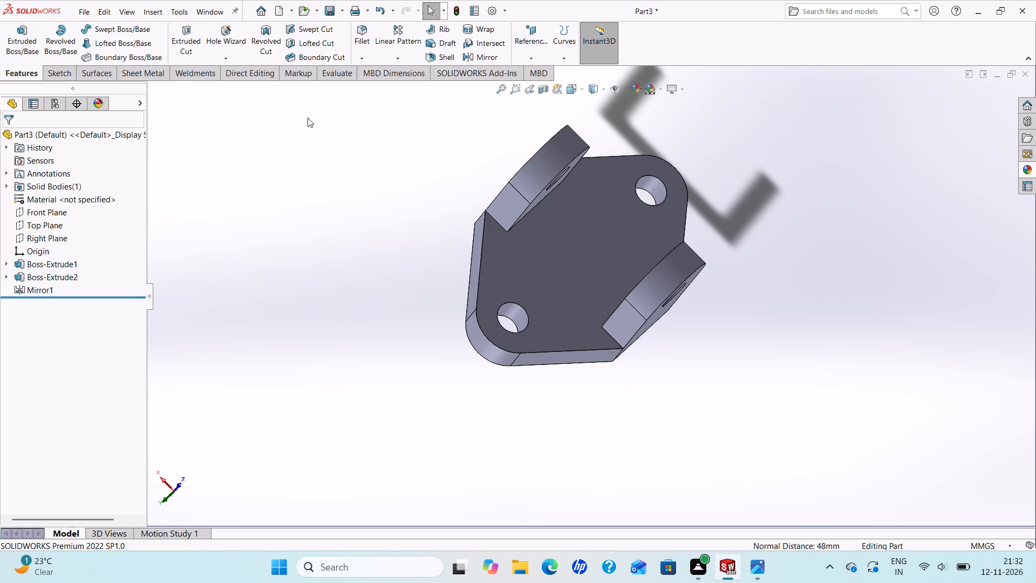
# Start a 3 mm constant-size fillet on the inner and two side edges where the first tab meets the base's top face.
pyautogui.click(356, 44)
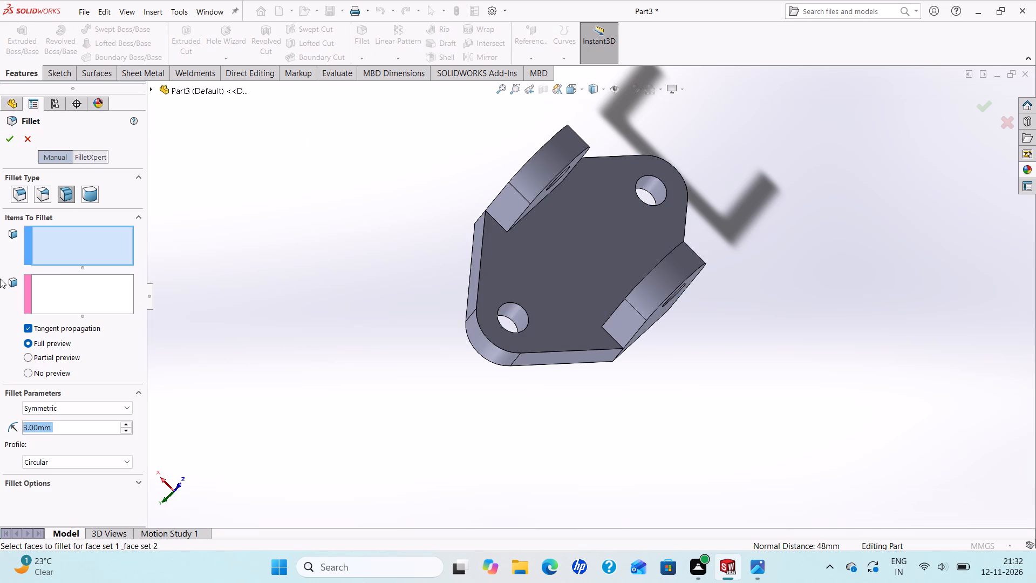
pyautogui.click(19, 199)
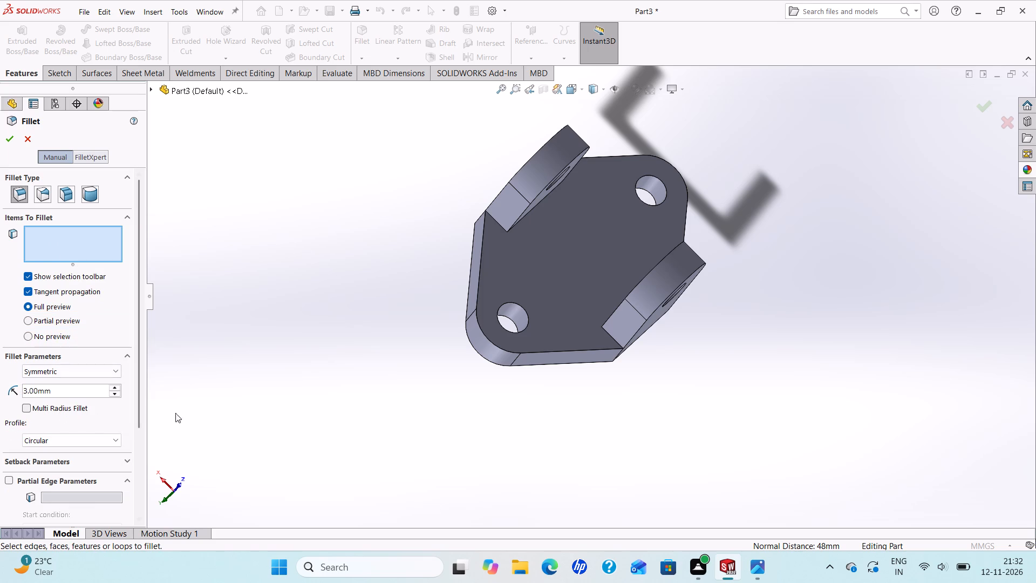
pyautogui.scroll(-2, 436, 317)
pyautogui.moveTo(481, 303); pyautogui.dragTo(420, 261, button='middle')
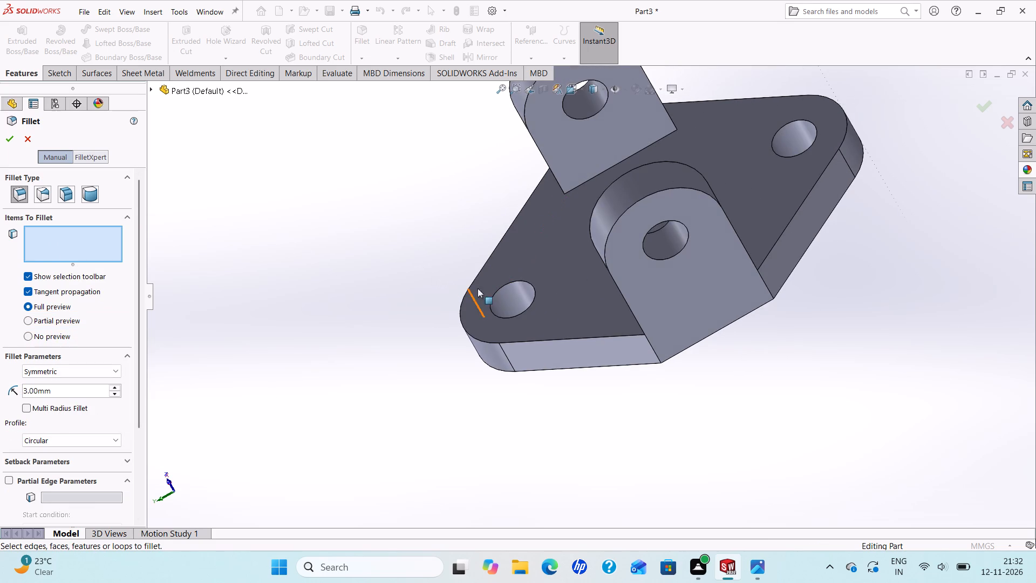
pyautogui.scroll(-2, 548, 218)
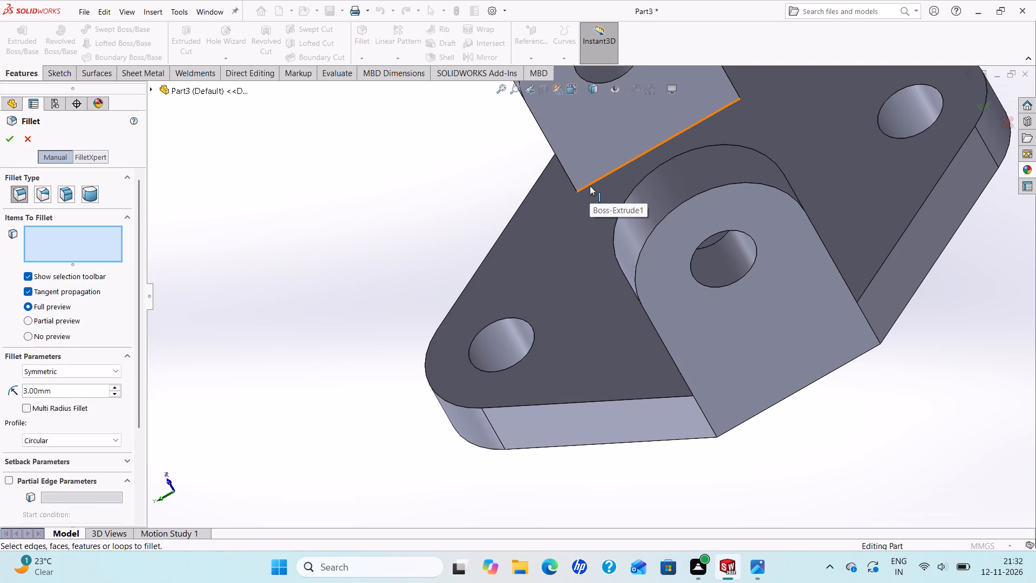
pyautogui.click(590, 185)
pyautogui.scroll(2, 584, 194)
pyautogui.moveTo(582, 211); pyautogui.dragTo(617, 236, button='middle')
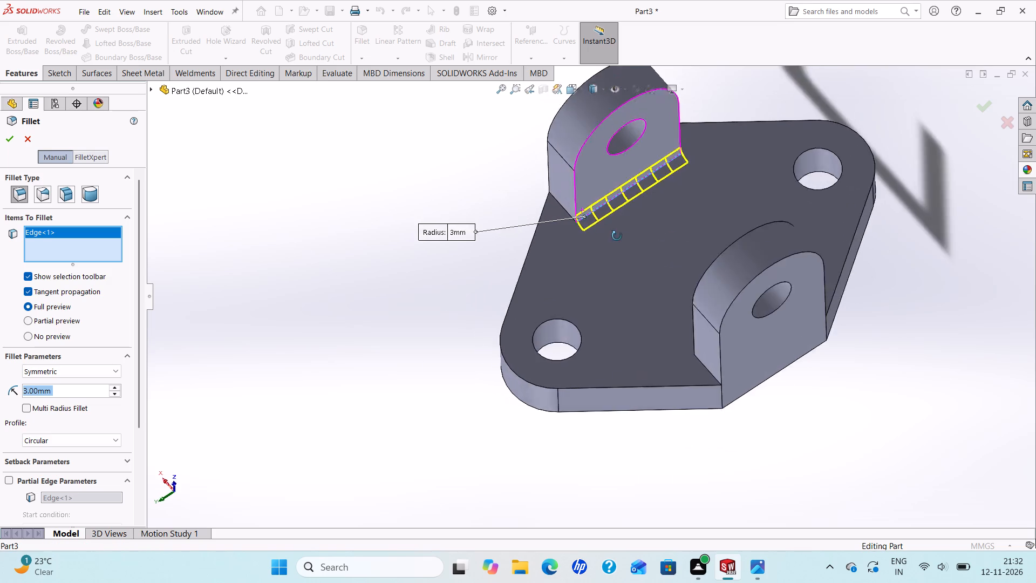
pyautogui.moveTo(617, 236); pyautogui.dragTo(638, 252, button='middle')
pyautogui.scroll(-2, 619, 260)
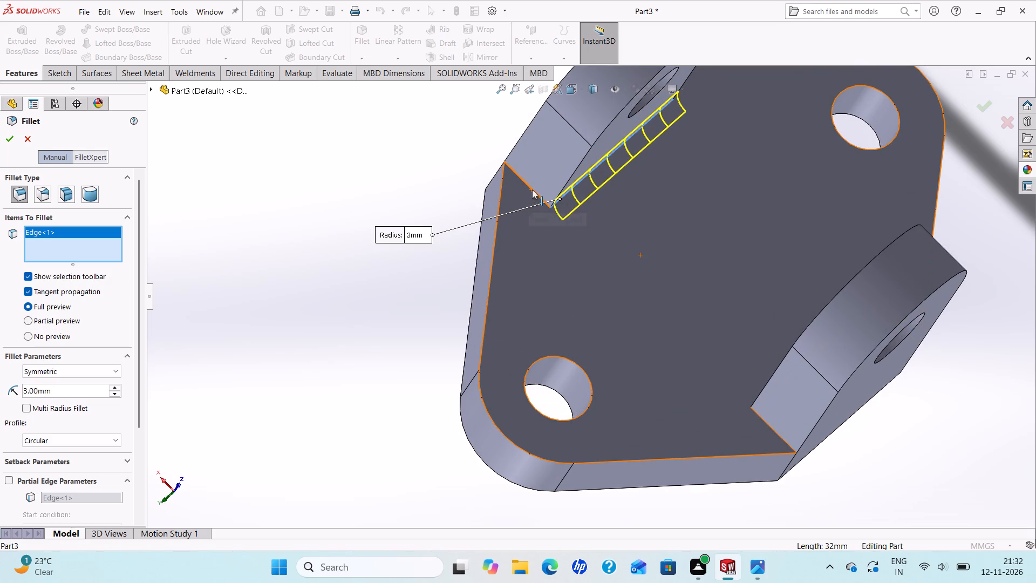
pyautogui.click(533, 188)
pyautogui.scroll(2, 533, 188)
pyautogui.moveTo(584, 201); pyautogui.dragTo(542, 251, button='middle')
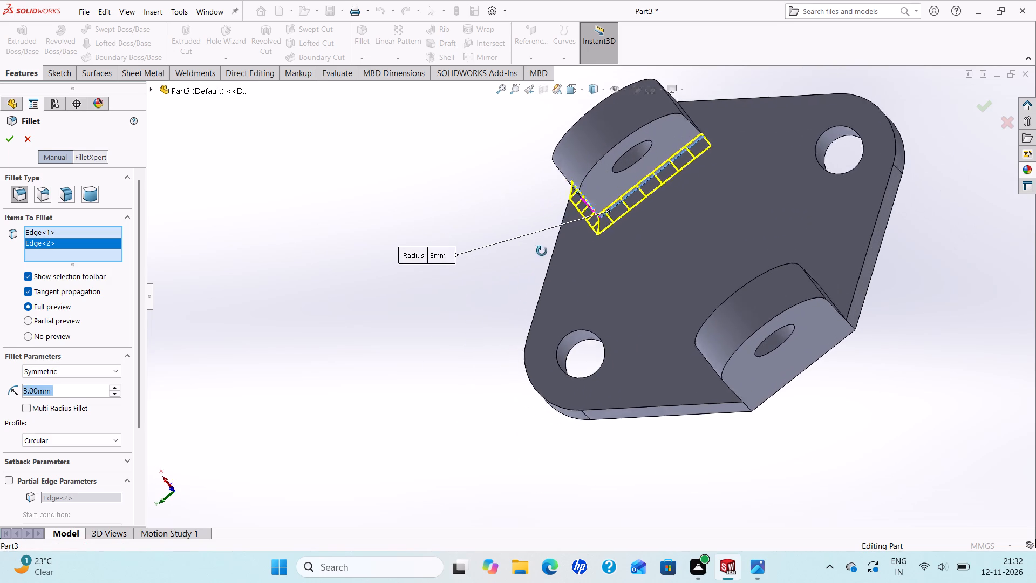
pyautogui.moveTo(542, 251); pyautogui.dragTo(539, 260, button='middle')
pyautogui.scroll(-2, 668, 146)
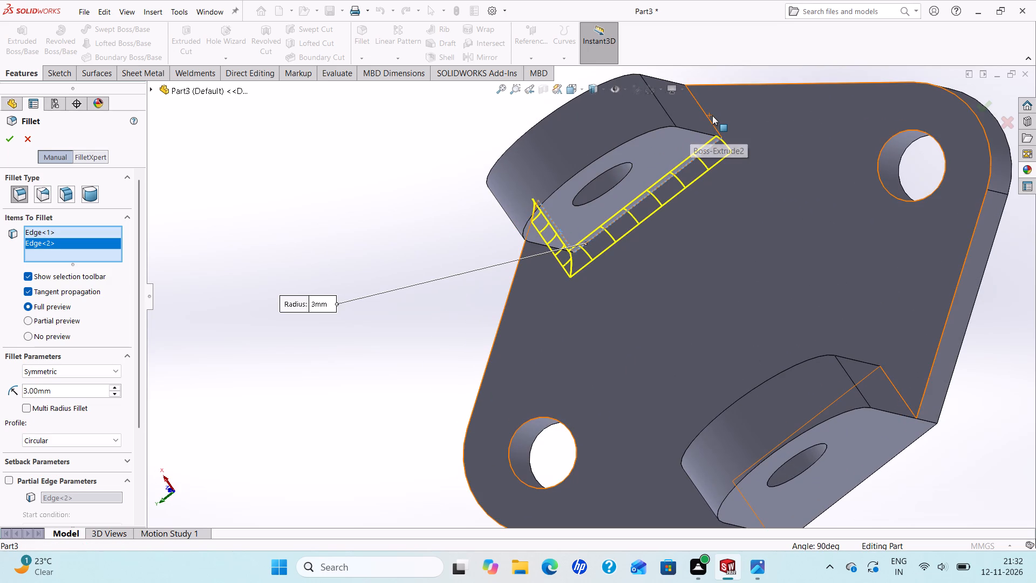
pyautogui.click(707, 117)
pyautogui.scroll(2, 706, 125)
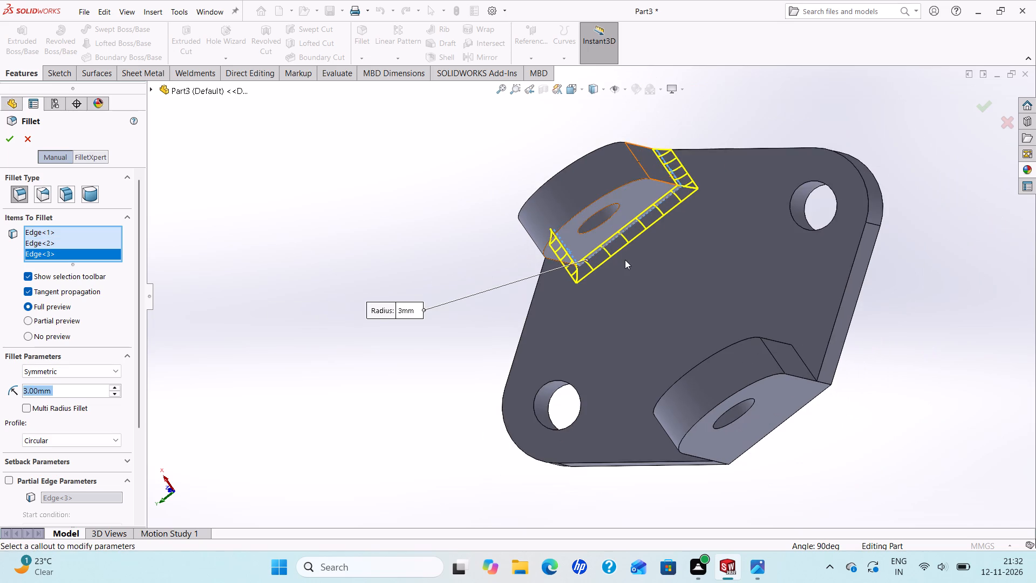
pyautogui.moveTo(629, 265); pyautogui.dragTo(707, 274, button='middle')
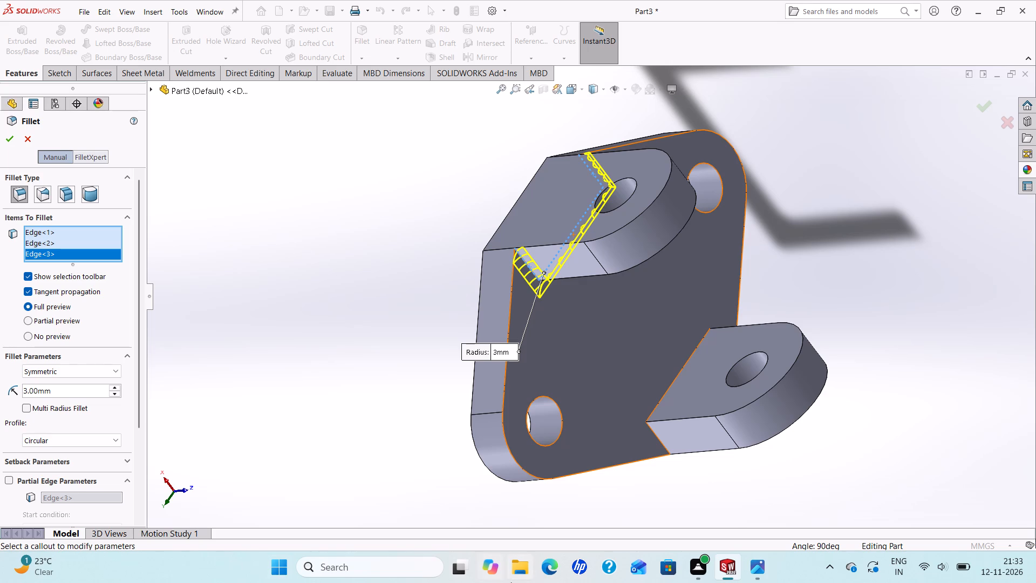
# Add the inner and two side base edges of the mirrored tab to the 3 mm fillet and apply it.
pyautogui.click(673, 381)
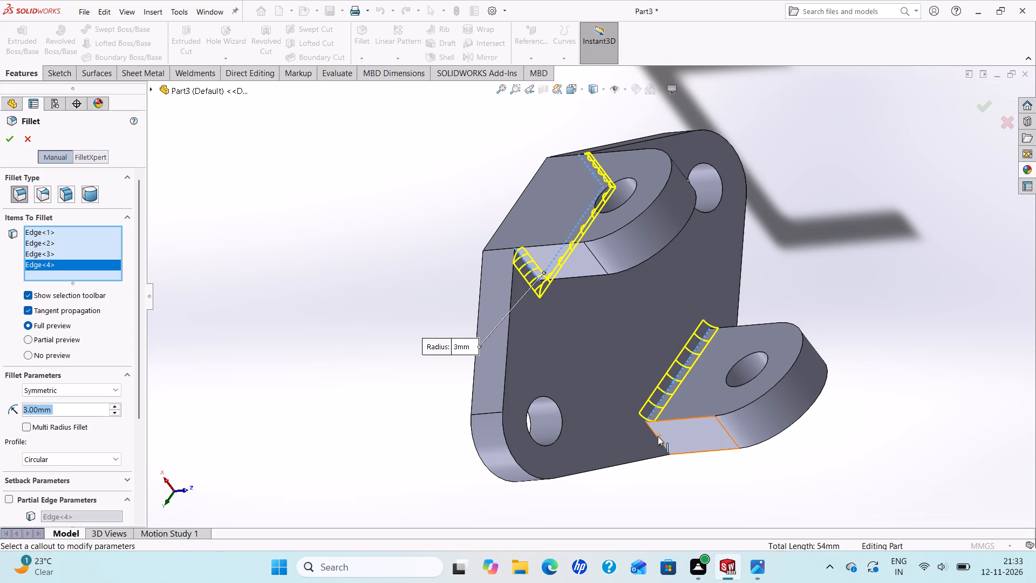
pyautogui.click(657, 437)
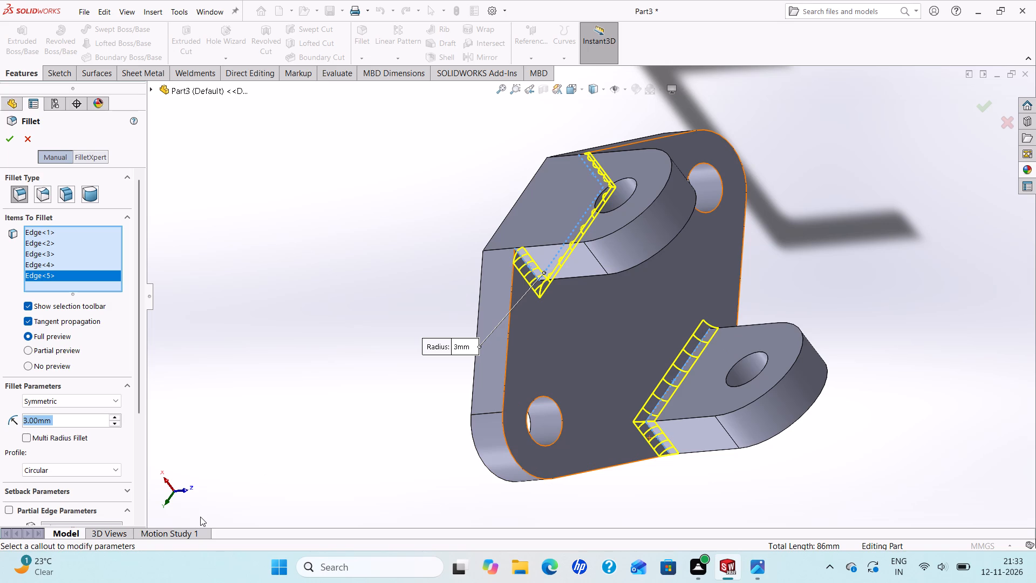
pyautogui.moveTo(641, 416); pyautogui.dragTo(633, 415, button='middle')
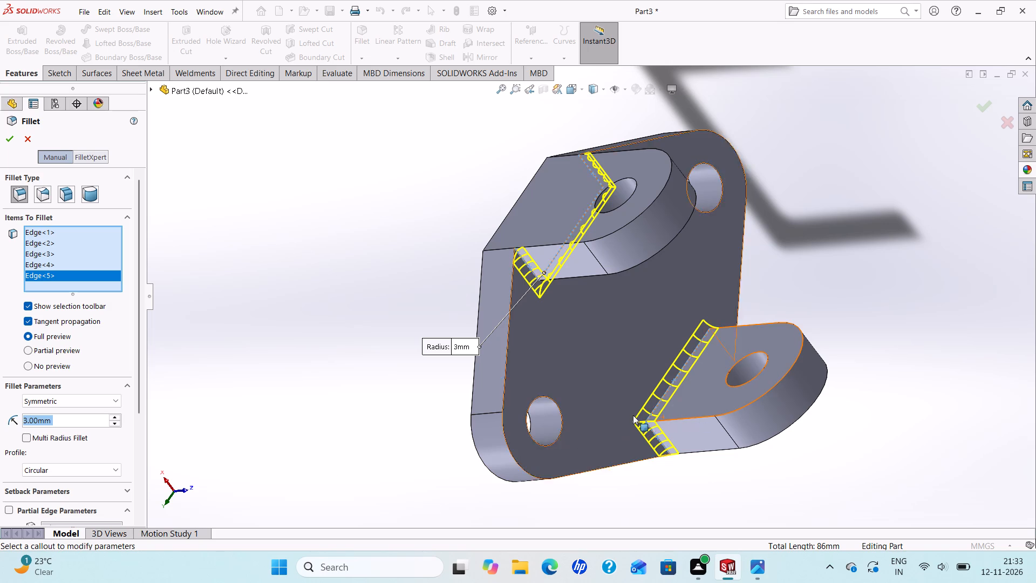
pyautogui.moveTo(633, 415); pyautogui.dragTo(488, 377, button='middle')
pyautogui.scroll(-1, 693, 345)
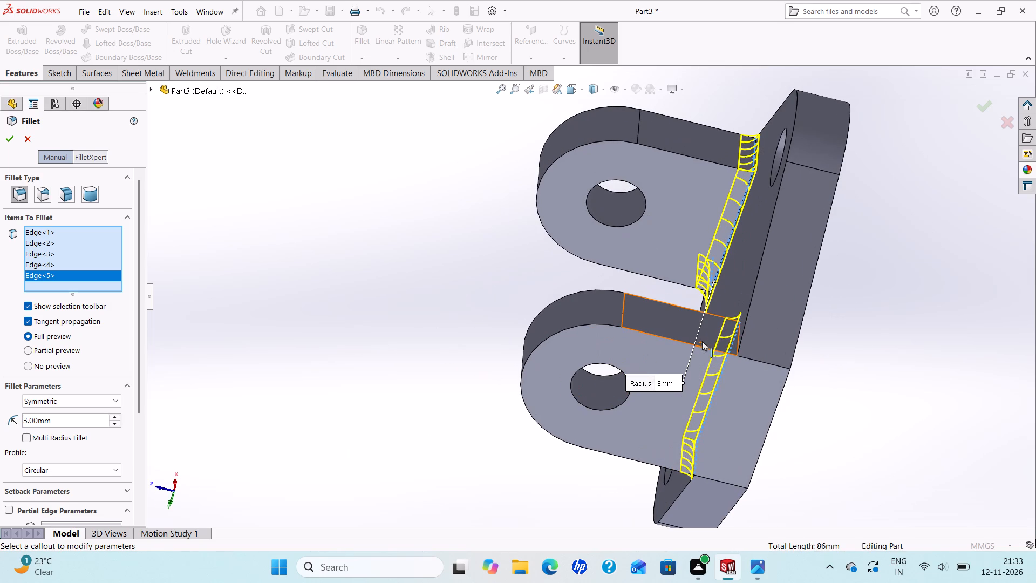
pyautogui.click(739, 340)
pyautogui.scroll(3, 732, 340)
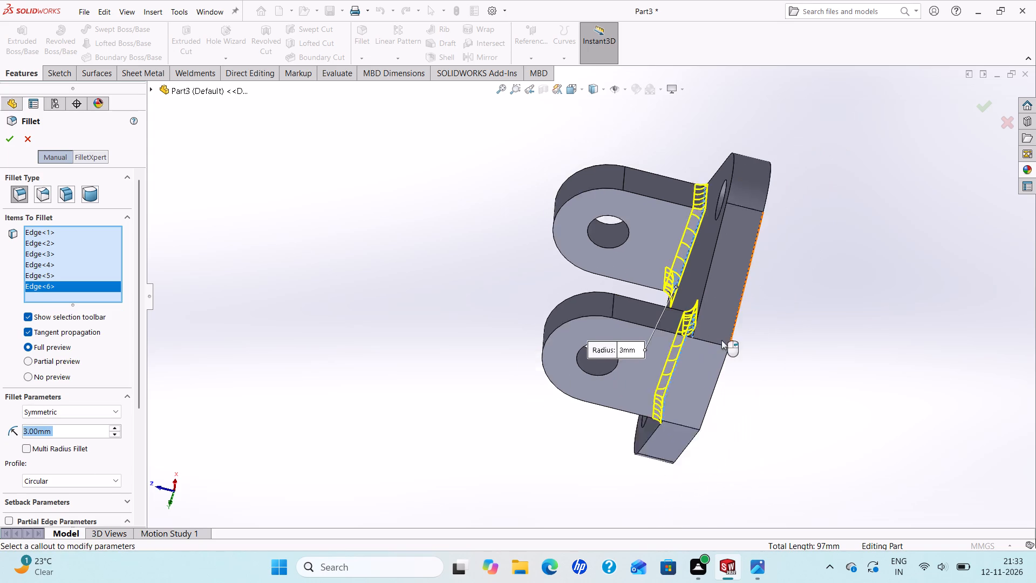
pyautogui.click(11, 141)
# Examine the tab-base fillets and compare them with the Practice Problem 7.39 drawing and its hints.
pyautogui.scroll(2, 351, 280)
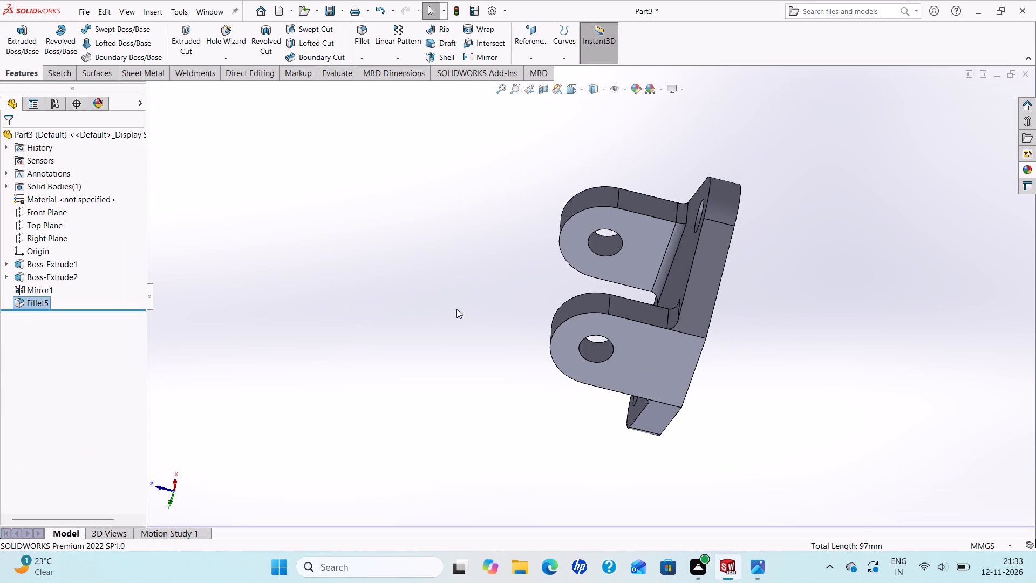
pyautogui.moveTo(459, 308); pyautogui.dragTo(619, 291, button='middle')
pyautogui.scroll(-1, 633, 322)
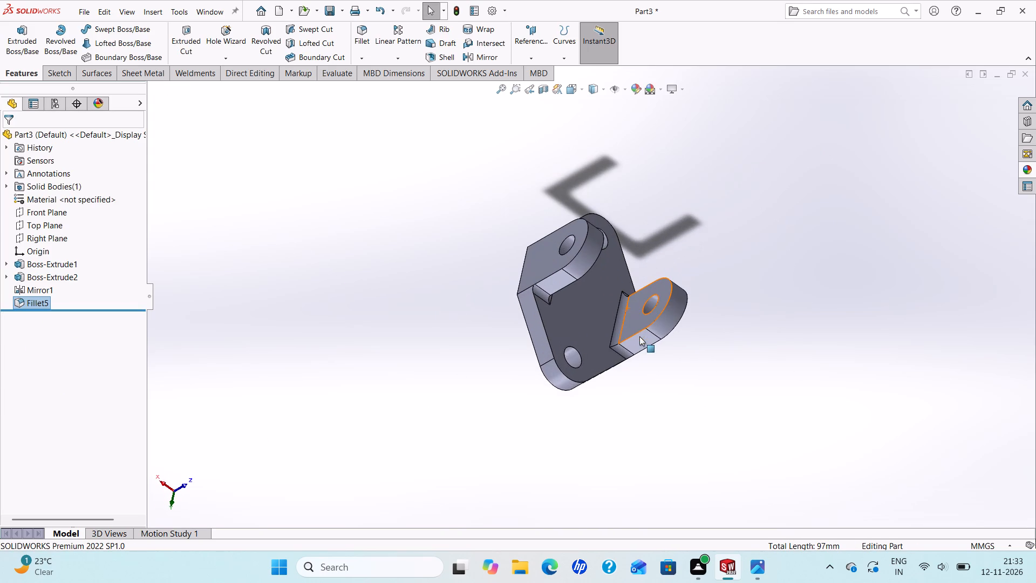
pyautogui.scroll(-1, 639, 336)
pyautogui.moveTo(635, 354); pyautogui.dragTo(599, 306, button='middle')
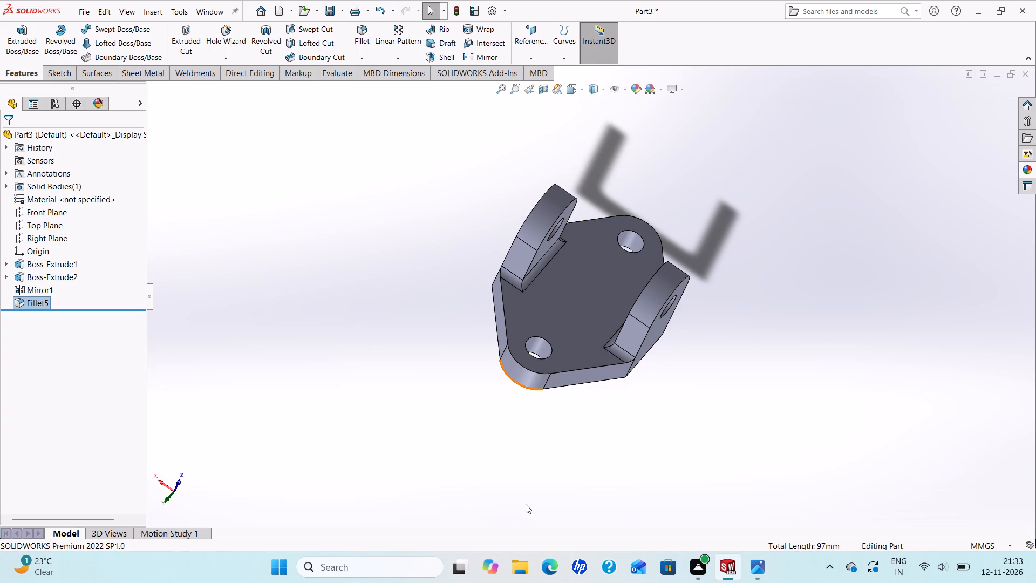
pyautogui.click(752, 562)
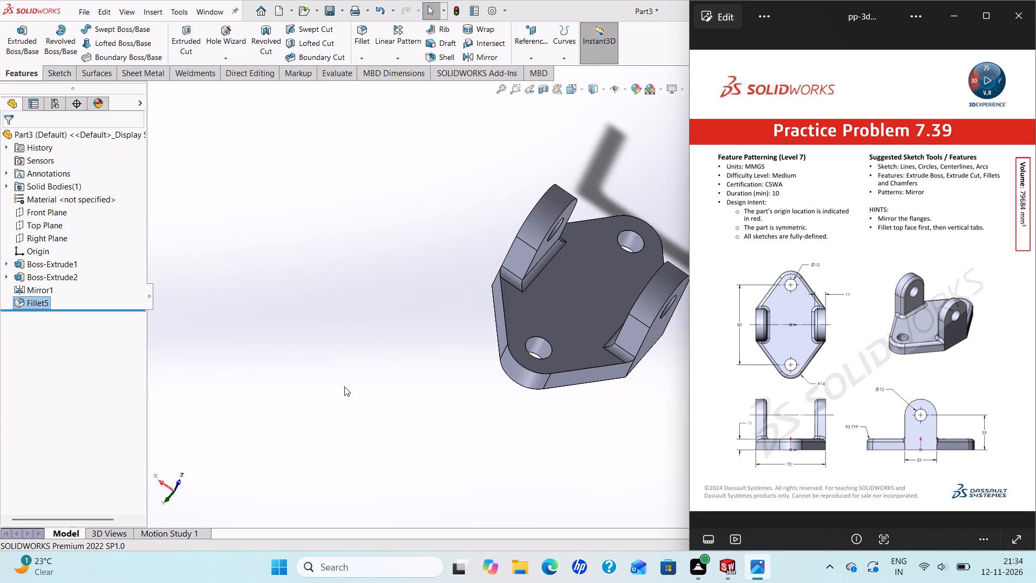
pyautogui.click(456, 358)
# Apply a 3 mm constant-size fillet to a straight top edge of the base, with tangent propagation, and to the base's top face.
pyautogui.scroll(2, 632, 358)
pyautogui.scroll(-2, 644, 335)
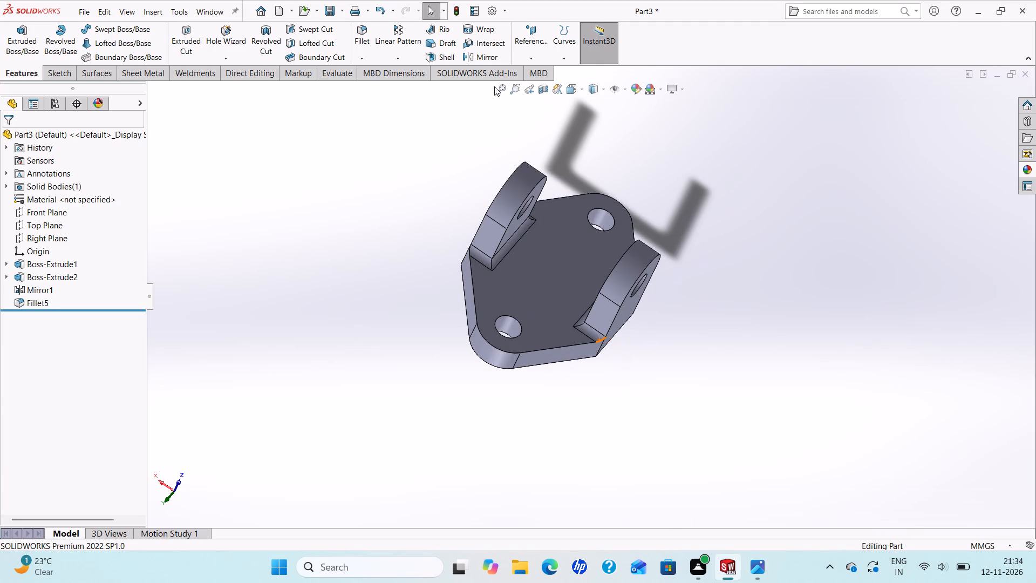
pyautogui.click(357, 40)
pyautogui.scroll(-1, 623, 353)
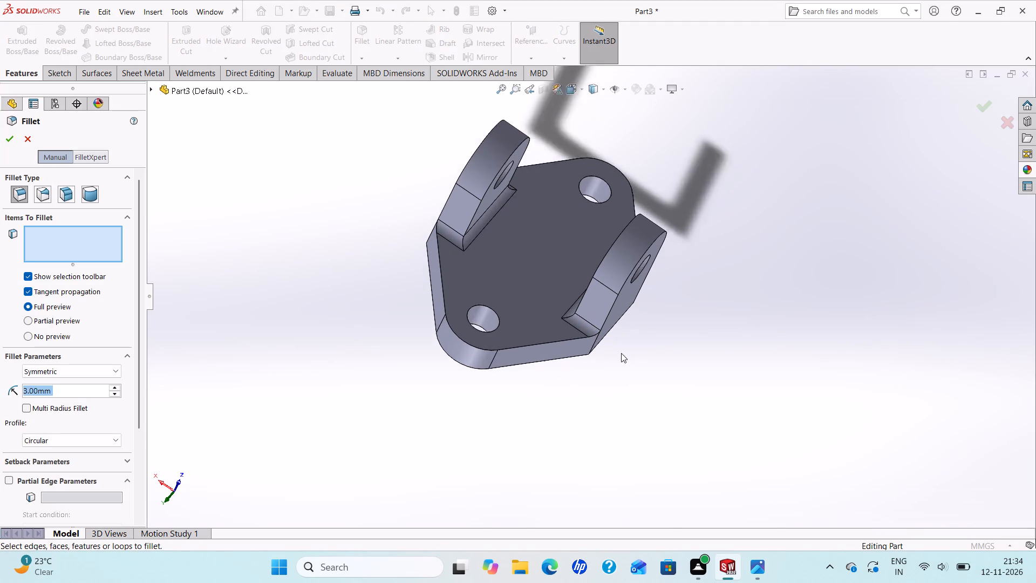
pyautogui.scroll(-2, 621, 353)
pyautogui.click(534, 328)
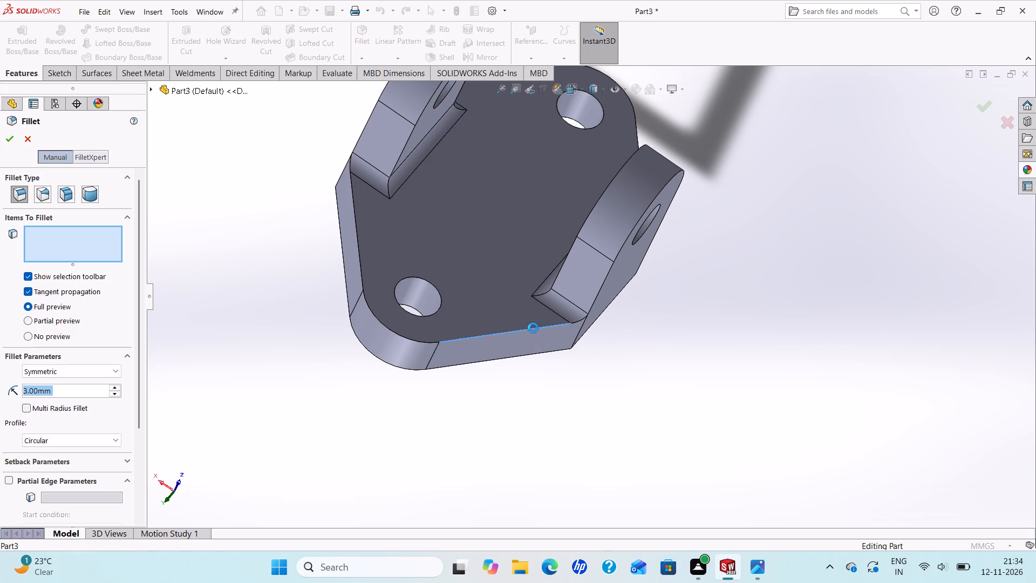
pyautogui.scroll(2, 510, 290)
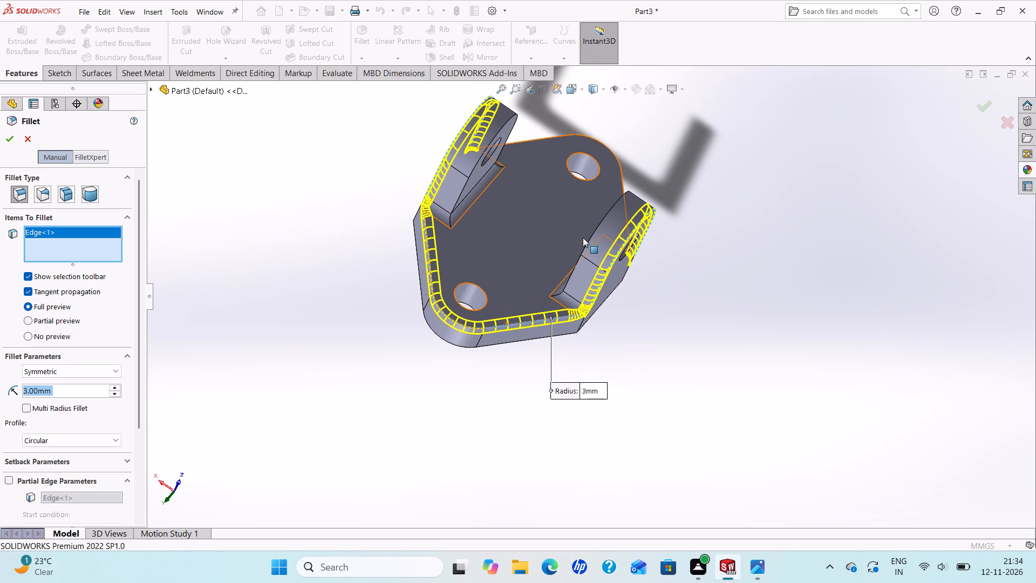
pyautogui.moveTo(580, 236); pyautogui.dragTo(540, 226, button='middle')
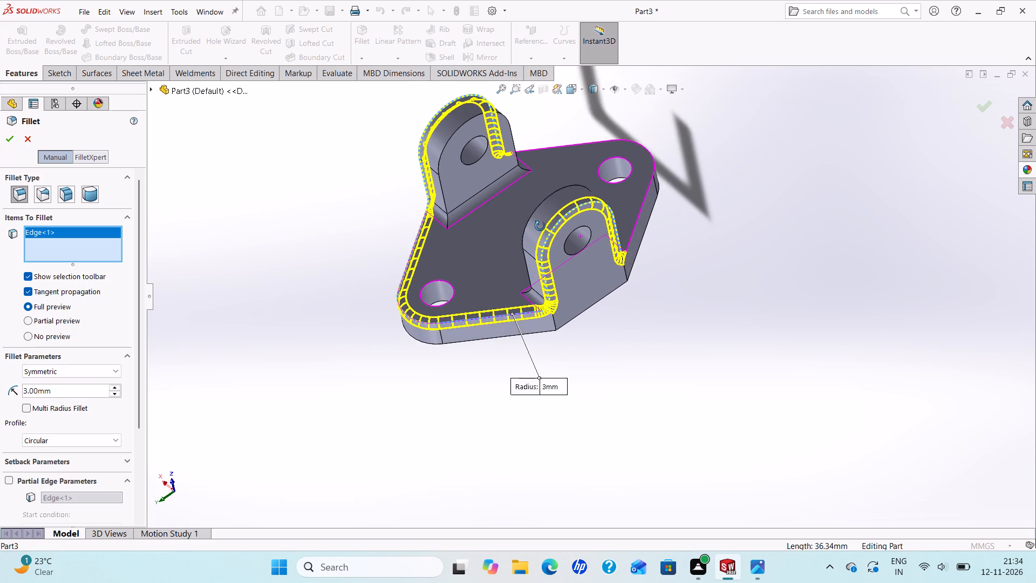
pyautogui.moveTo(540, 226); pyautogui.dragTo(519, 265, button='middle')
pyautogui.scroll(-1, 586, 257)
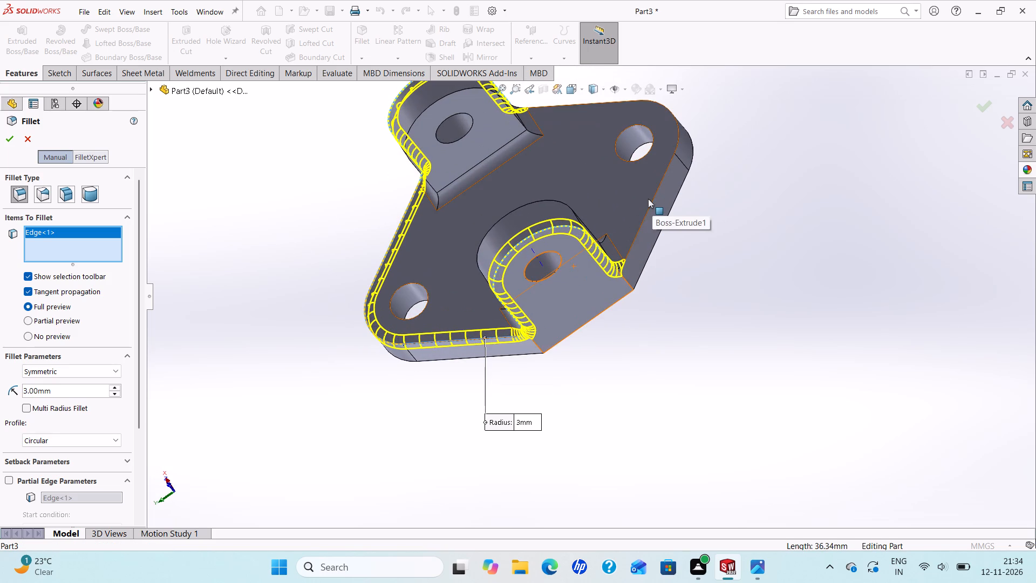
pyautogui.click(649, 204)
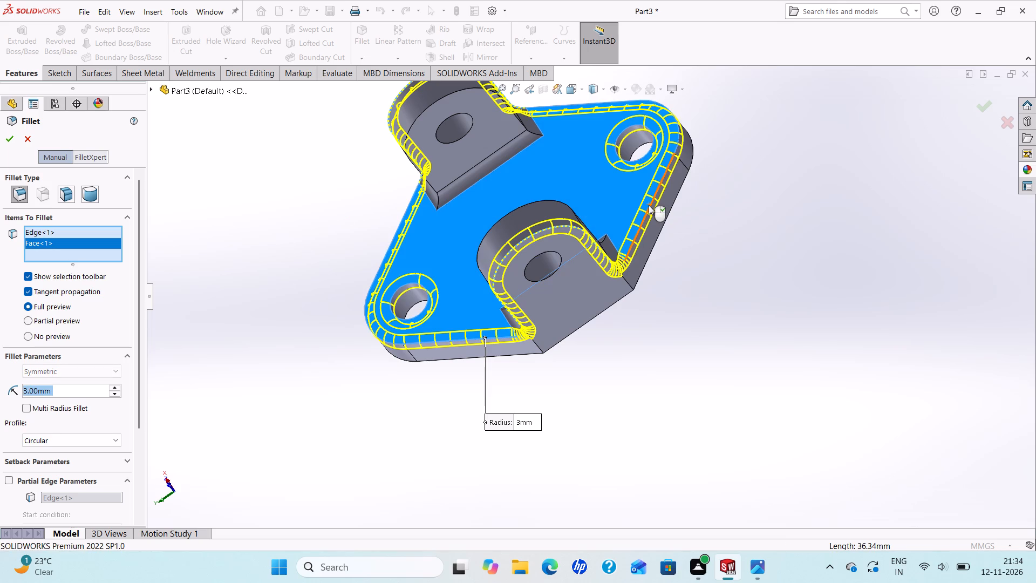
pyautogui.scroll(2, 649, 205)
pyautogui.click(3, 140)
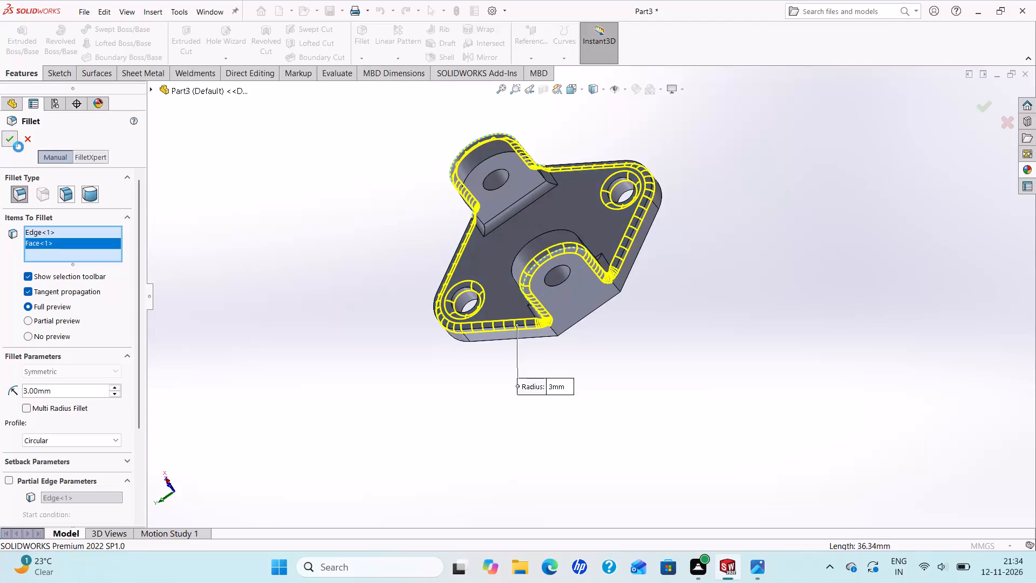
# Inspect the filleted base rim and tab outlines from several angles.
pyautogui.moveTo(340, 313); pyautogui.dragTo(414, 288, button='middle')
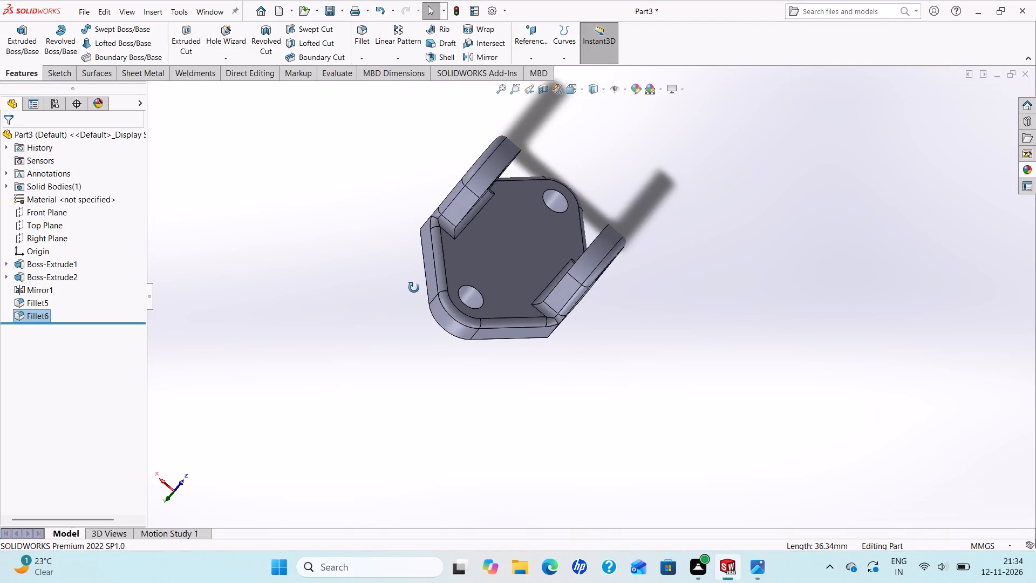
pyautogui.moveTo(414, 288); pyautogui.dragTo(409, 265, button='middle')
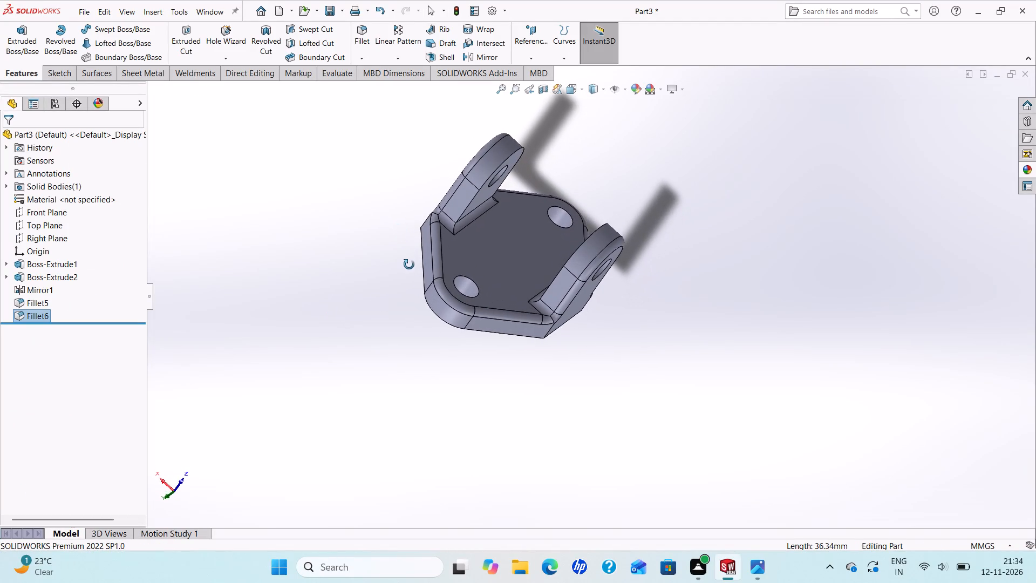
pyautogui.moveTo(409, 265); pyautogui.dragTo(404, 286, button='middle')
pyautogui.scroll(1, 478, 216)
pyautogui.scroll(-3, 494, 193)
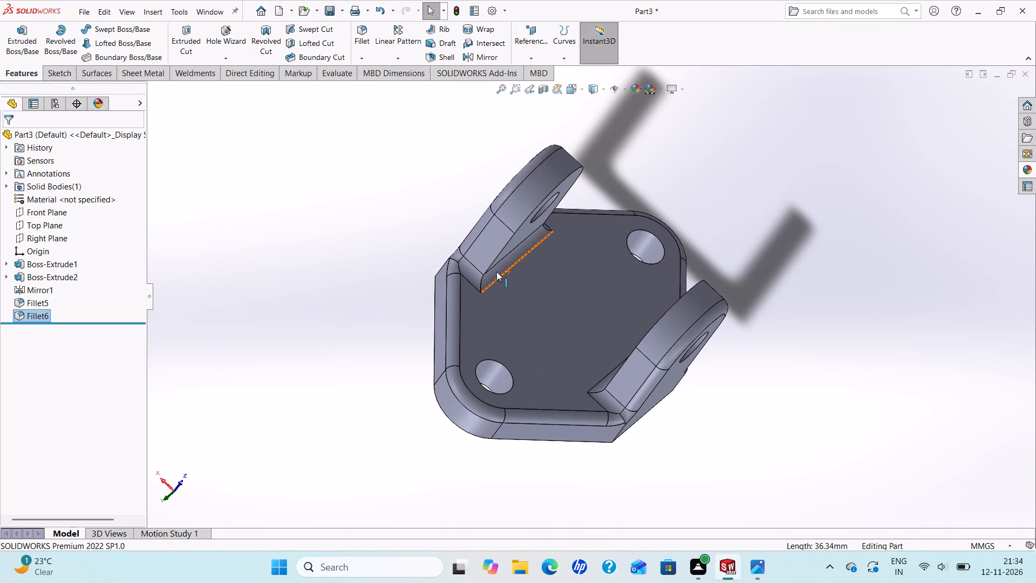
pyautogui.moveTo(496, 272); pyautogui.dragTo(437, 243, button='middle')
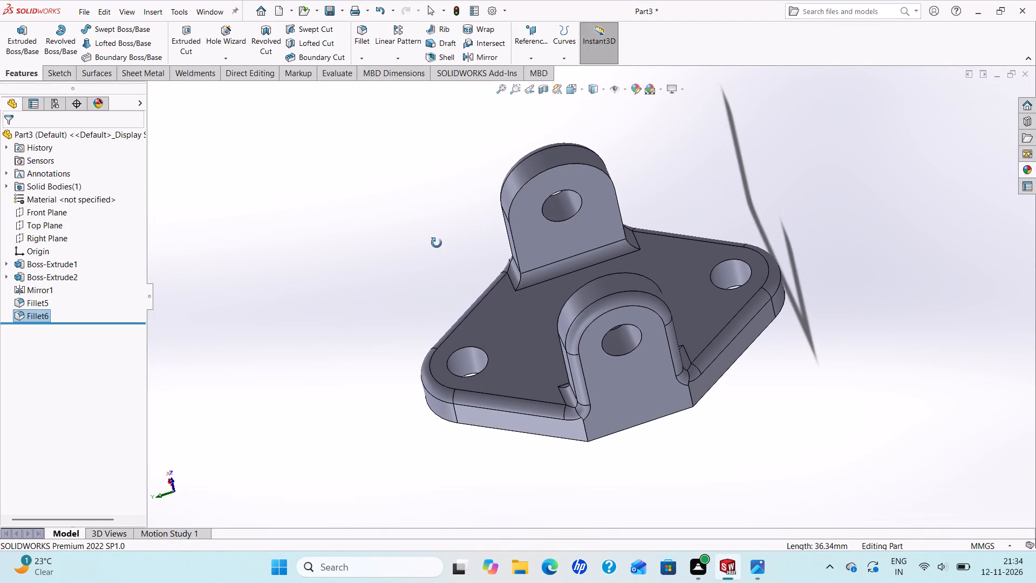
pyautogui.moveTo(437, 243); pyautogui.dragTo(460, 245, button='middle')
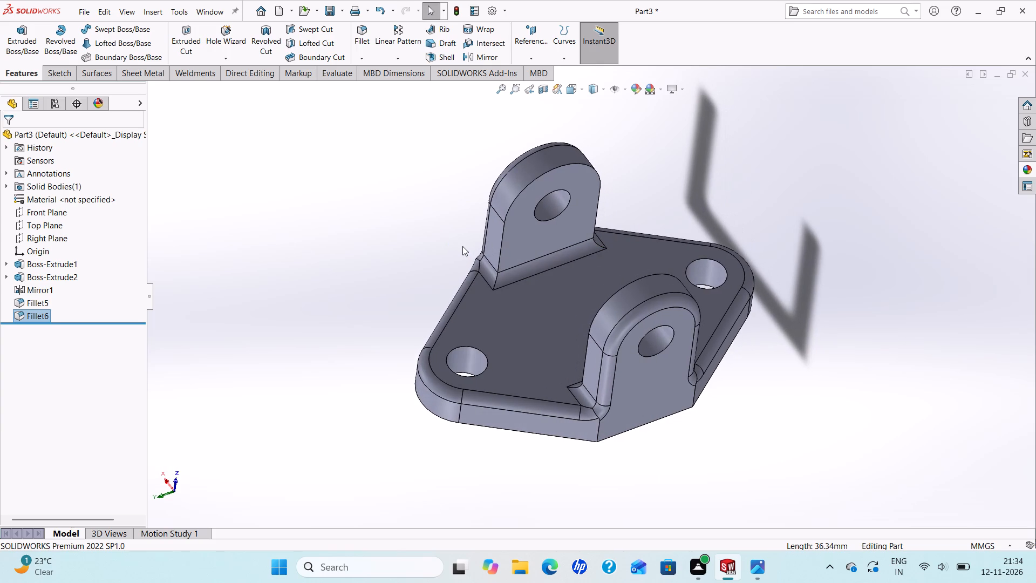
pyautogui.scroll(1, 462, 249)
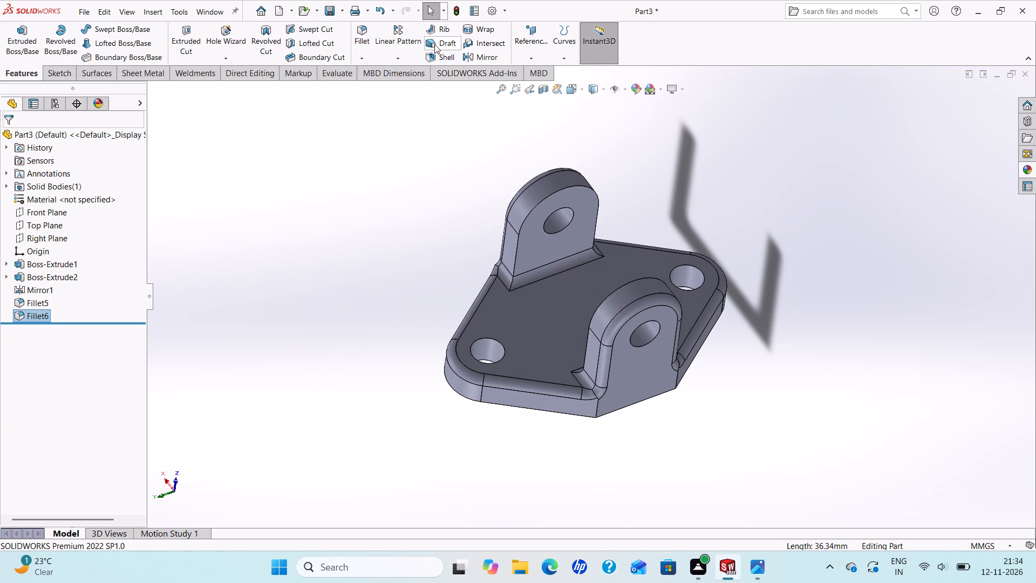
# Apply a 3 mm constant-size fillet to the inner outline edges of both pierced tabs, with tangent propagation.
pyautogui.click(358, 38)
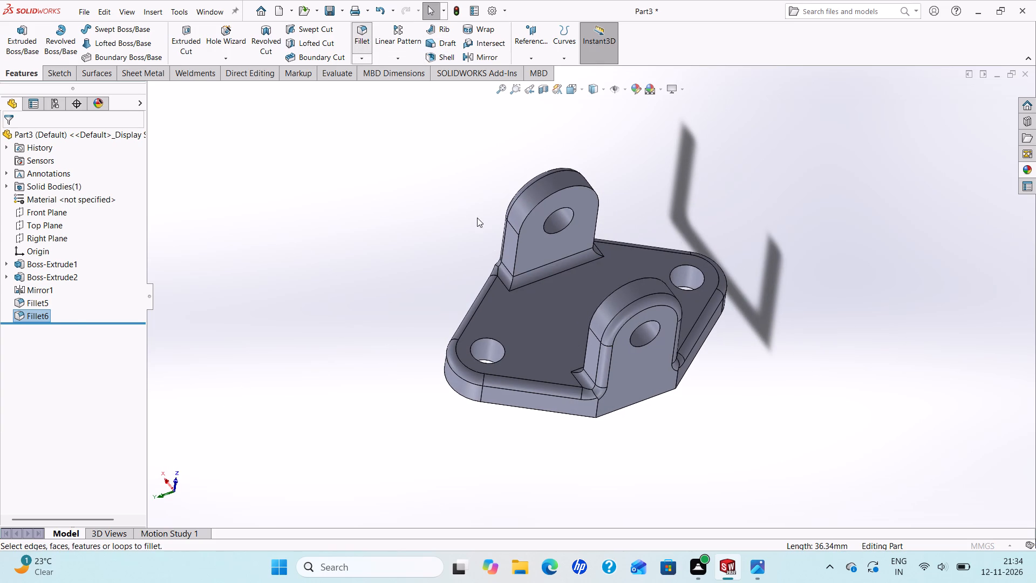
pyautogui.scroll(-2, 478, 219)
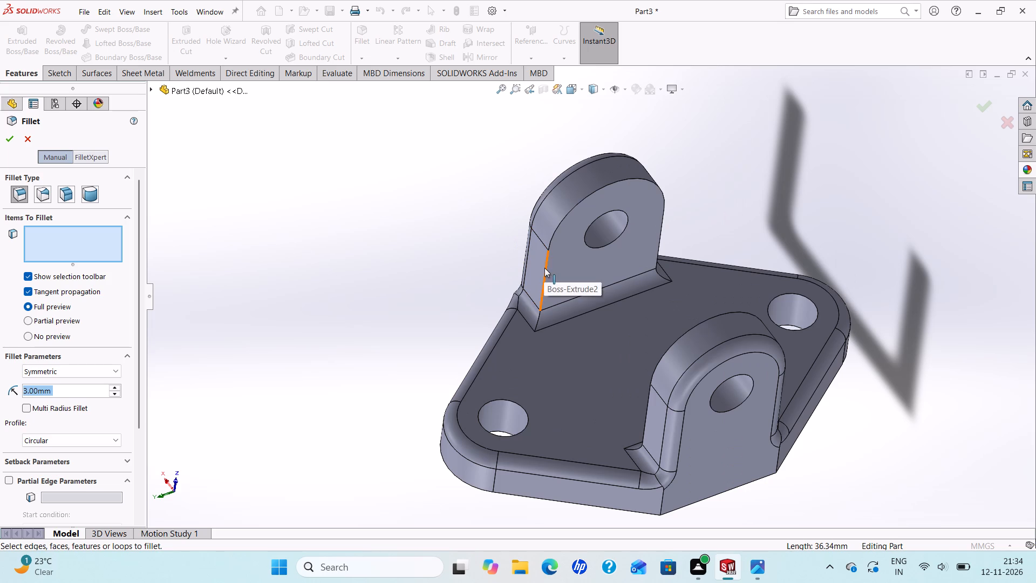
pyautogui.click(545, 268)
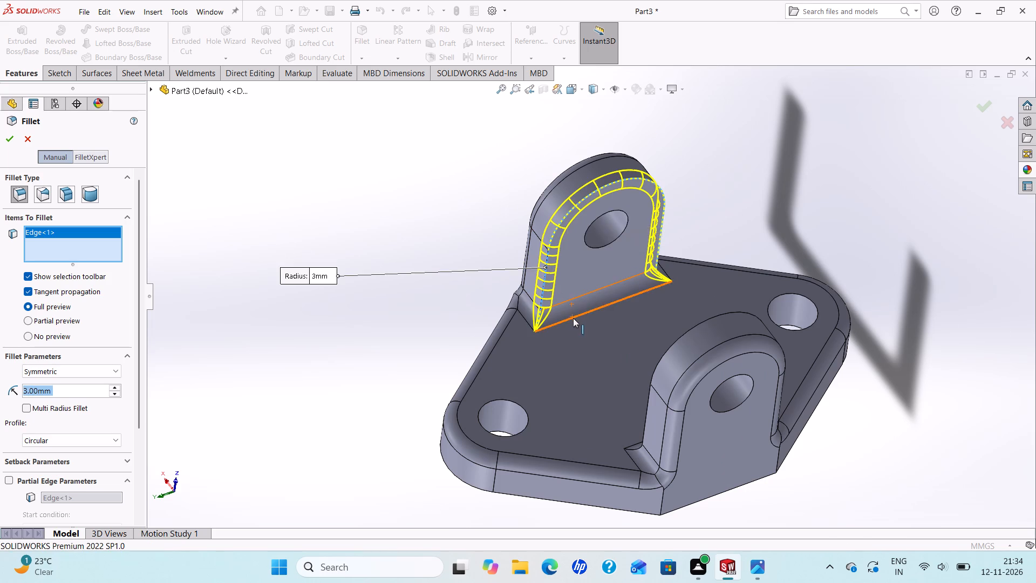
pyautogui.scroll(-1, 573, 318)
pyautogui.moveTo(575, 318); pyautogui.dragTo(633, 382, button='middle')
pyautogui.middleClick(638, 390)
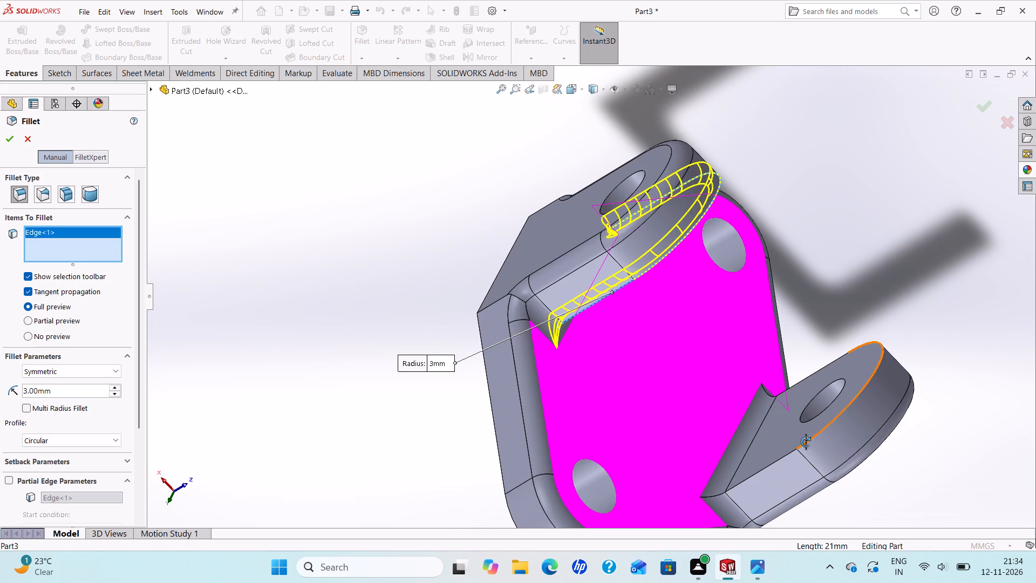
pyautogui.scroll(3, 805, 439)
pyautogui.scroll(-2, 805, 437)
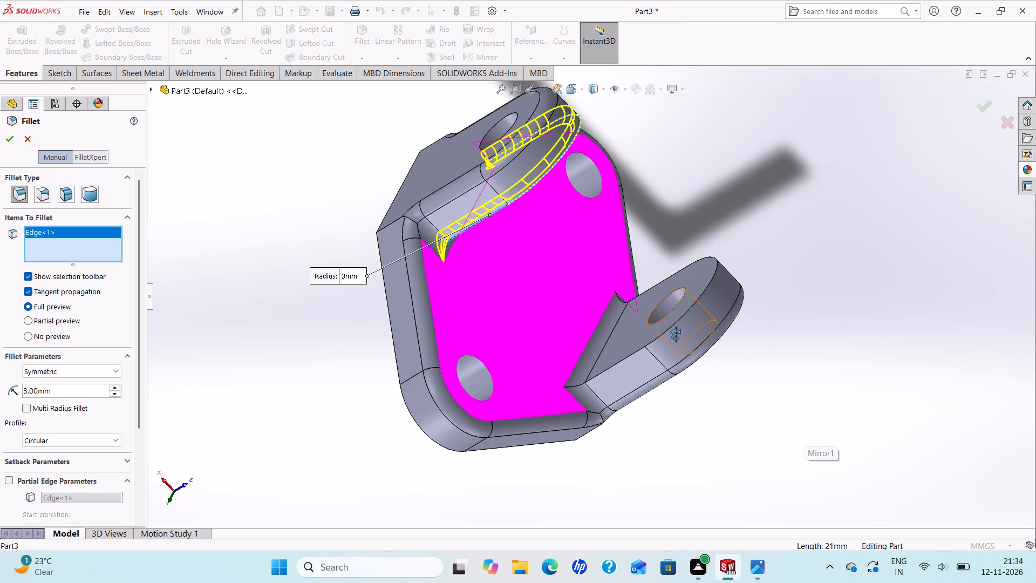
pyautogui.click(669, 329)
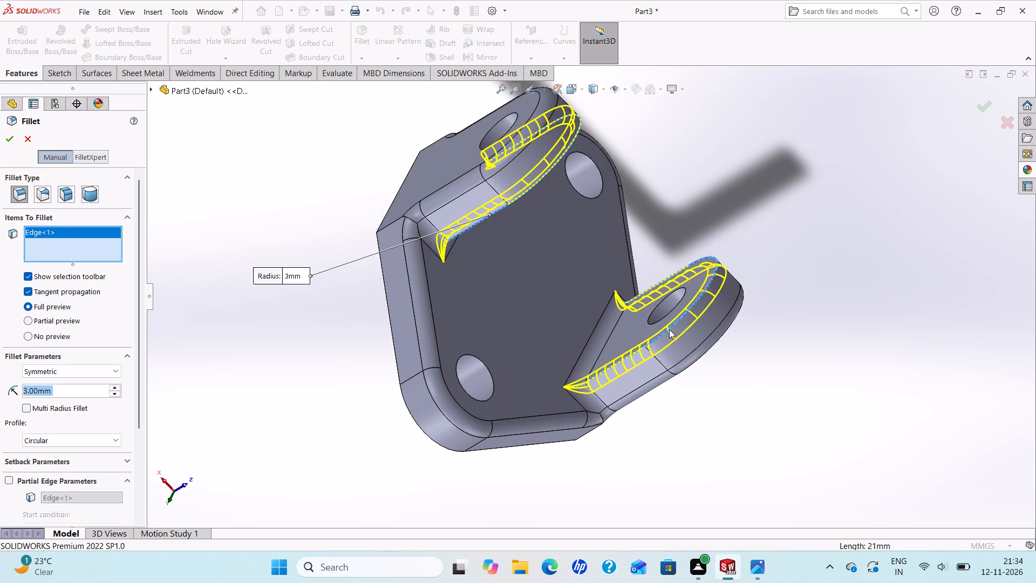
pyautogui.click(10, 139)
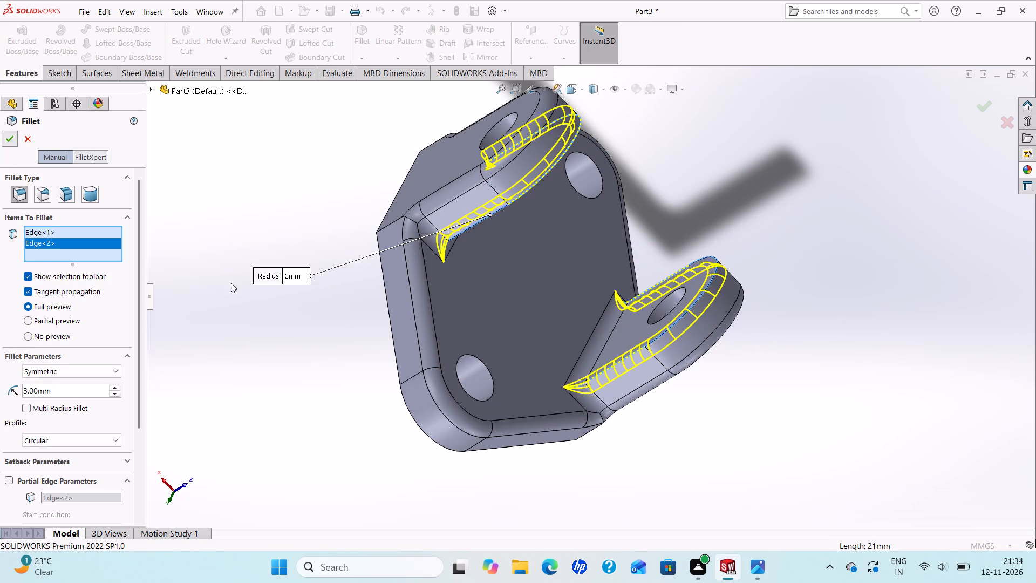
# Inspect the rounded inner tab outlines and the filleted base from several angles and zoom levels.
pyautogui.scroll(2, 275, 306)
pyautogui.moveTo(328, 322); pyautogui.dragTo(362, 390, button='middle')
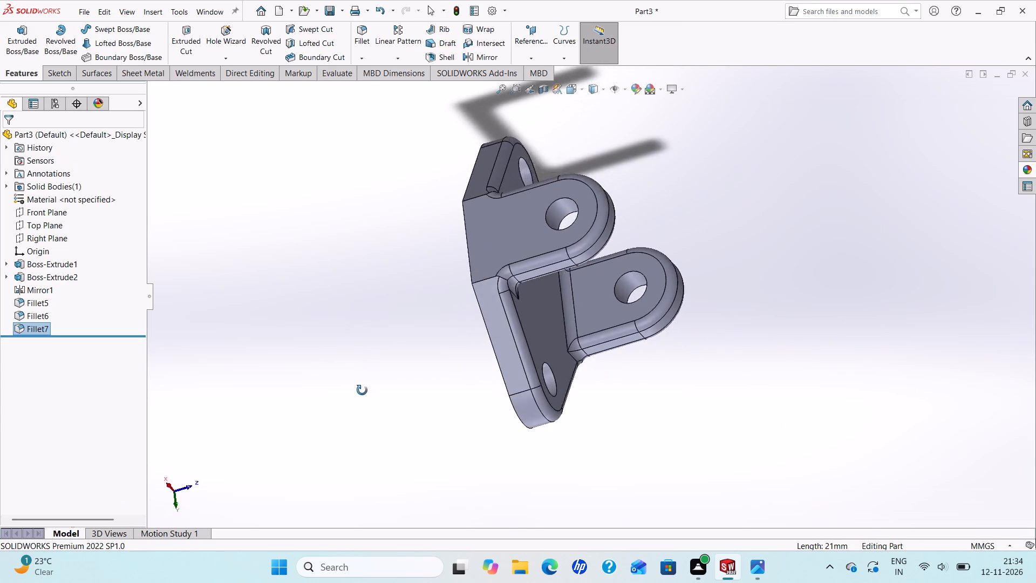
pyautogui.moveTo(362, 390); pyautogui.dragTo(324, 352, button='middle')
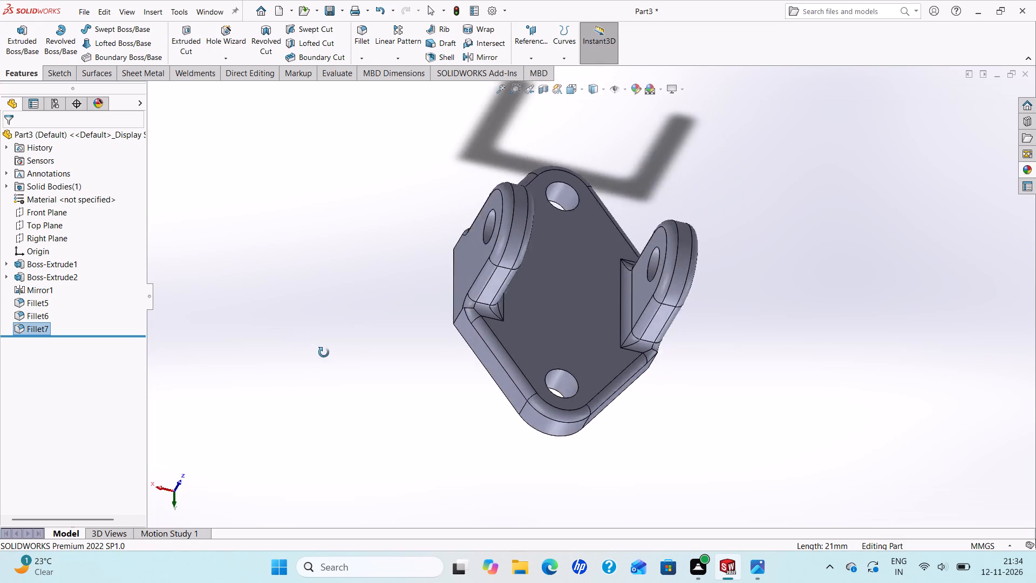
pyautogui.moveTo(324, 352); pyautogui.dragTo(321, 362, button='middle')
pyautogui.scroll(2, 321, 362)
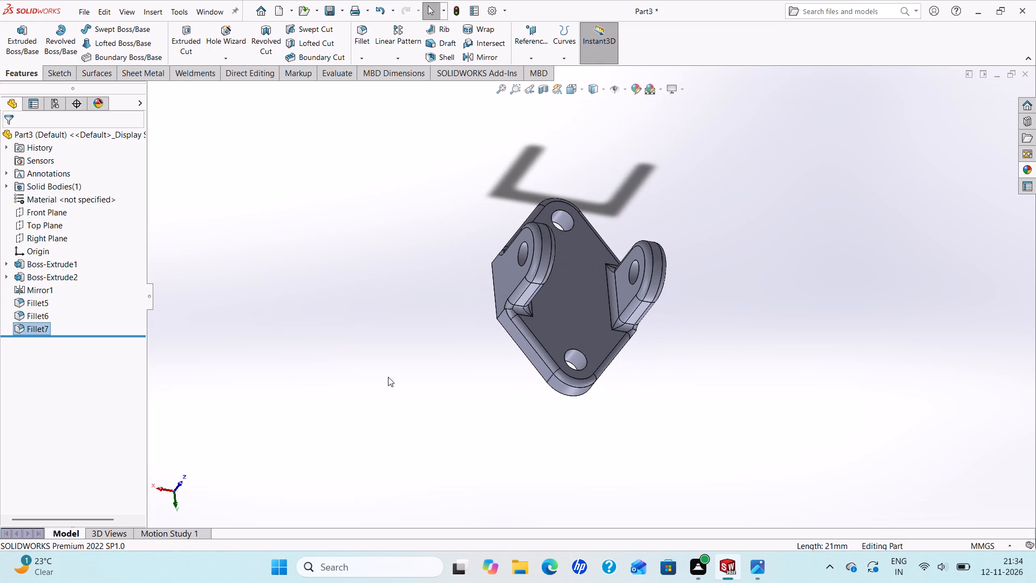
pyautogui.scroll(-1, 525, 396)
pyautogui.scroll(1, 505, 389)
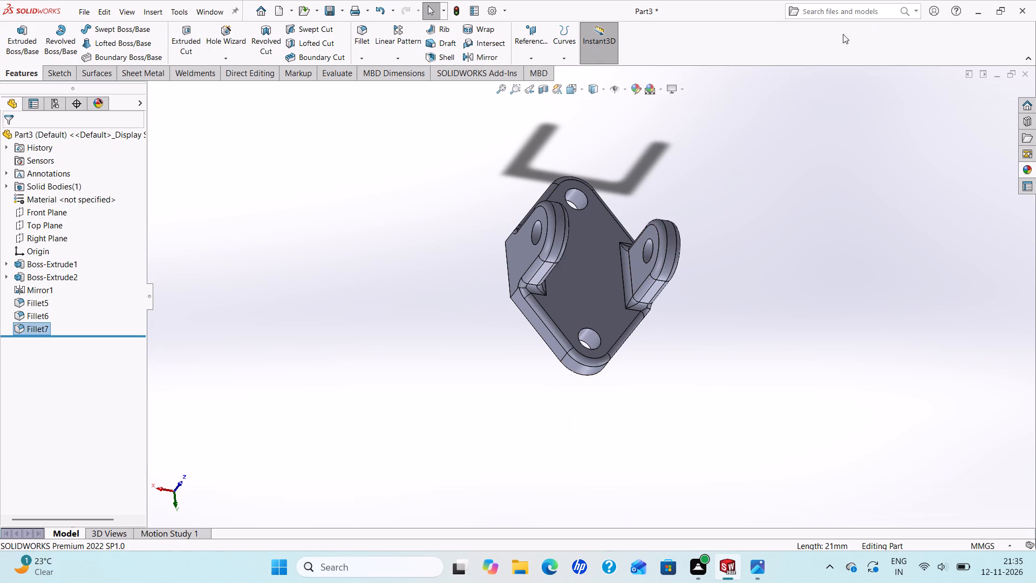
pyautogui.scroll(-2, 628, 230)
pyautogui.scroll(1, 624, 243)
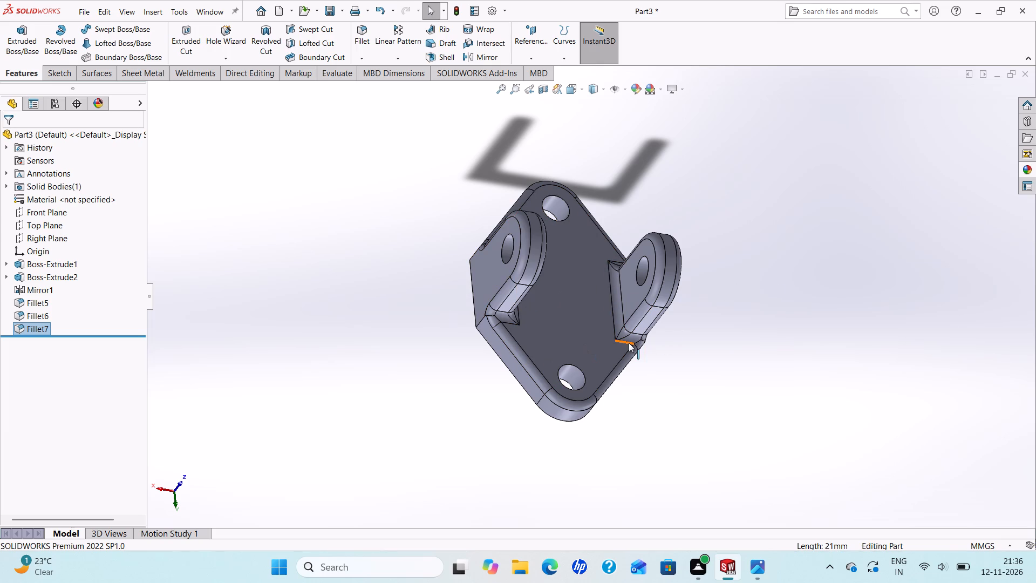
pyautogui.scroll(1, 625, 347)
pyautogui.scroll(-1, 625, 347)
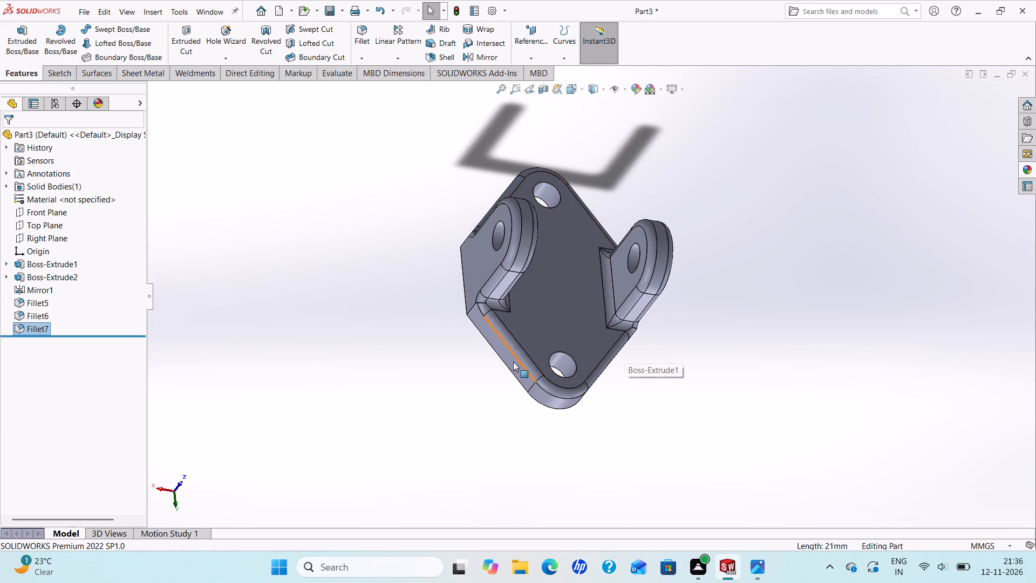
pyautogui.scroll(2, 531, 351)
pyautogui.scroll(-2, 583, 347)
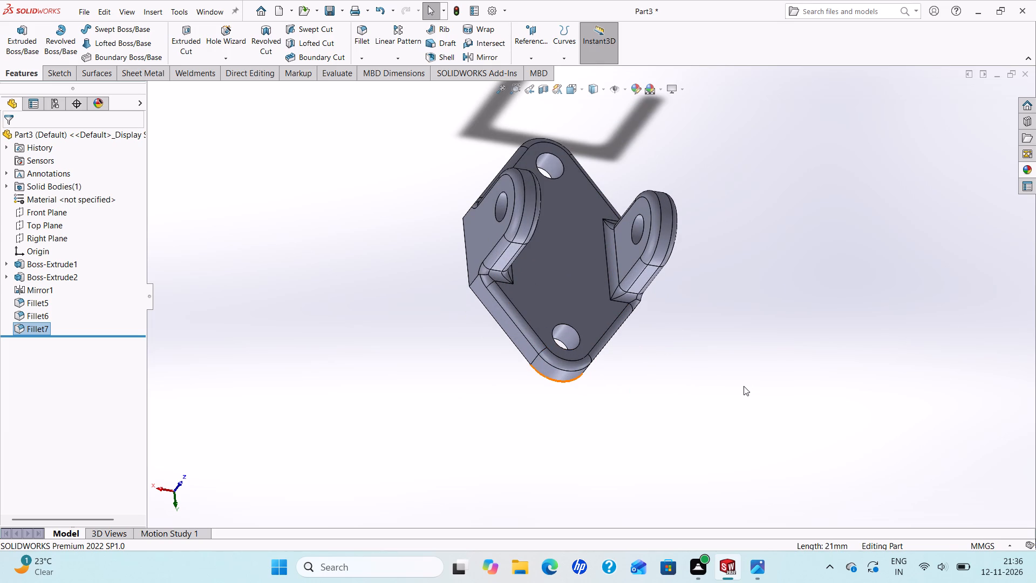
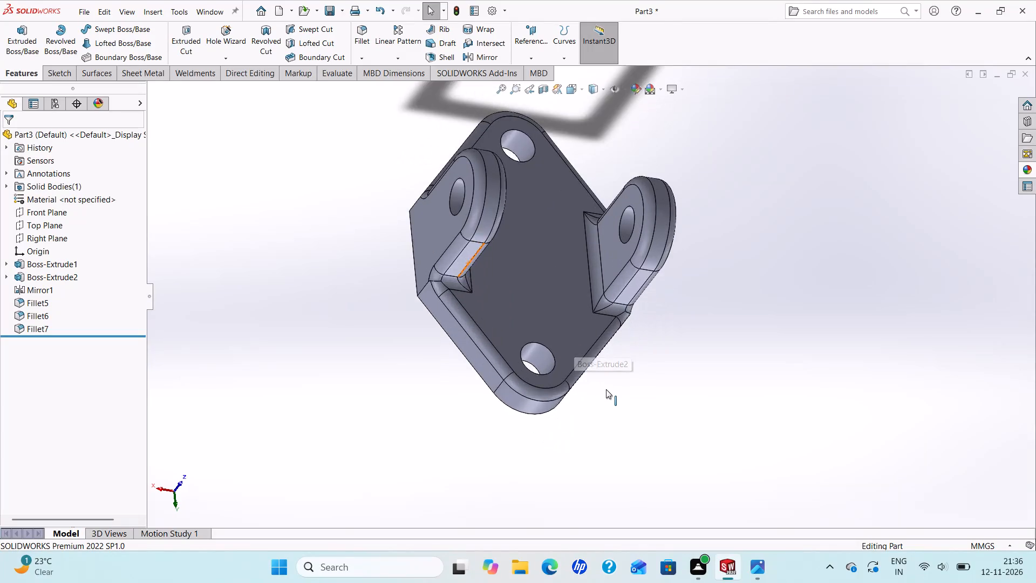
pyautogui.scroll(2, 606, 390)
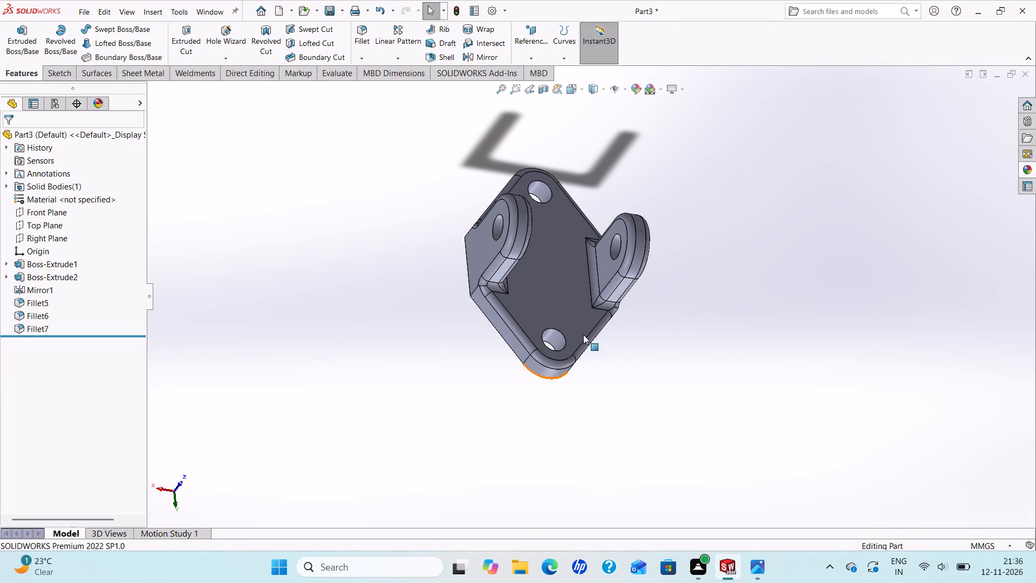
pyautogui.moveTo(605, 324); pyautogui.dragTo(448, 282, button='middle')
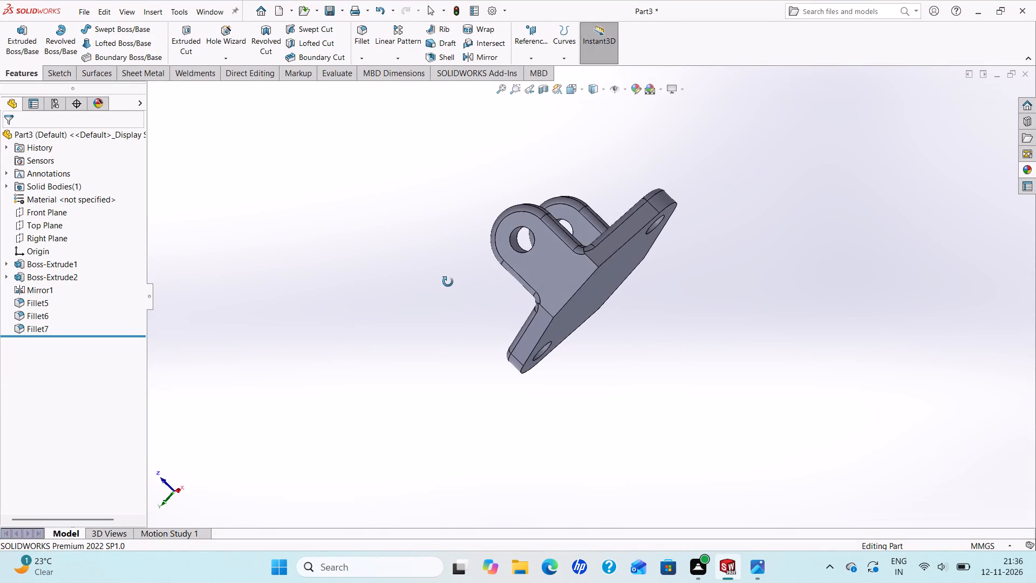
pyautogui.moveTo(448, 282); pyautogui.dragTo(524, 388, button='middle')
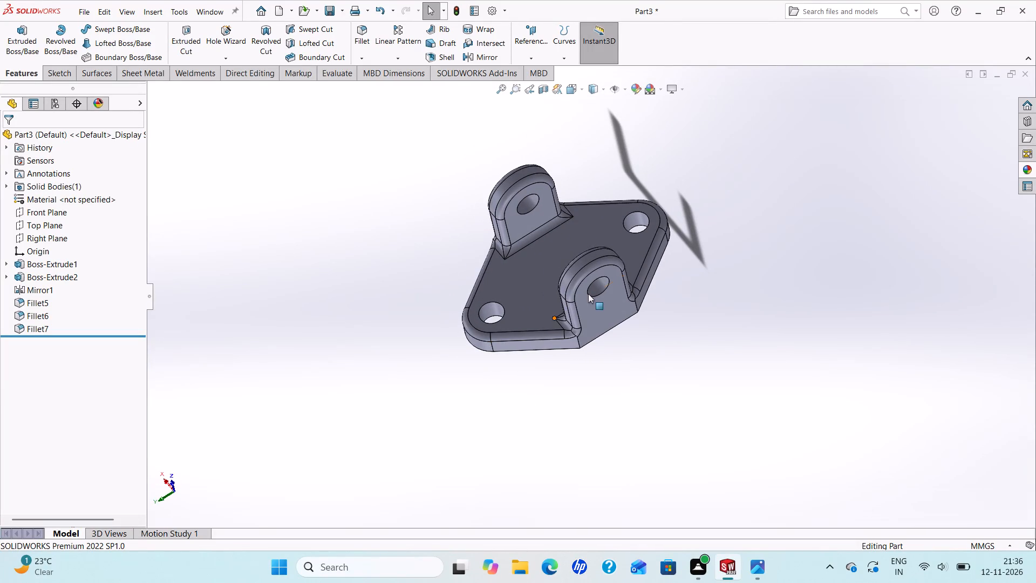
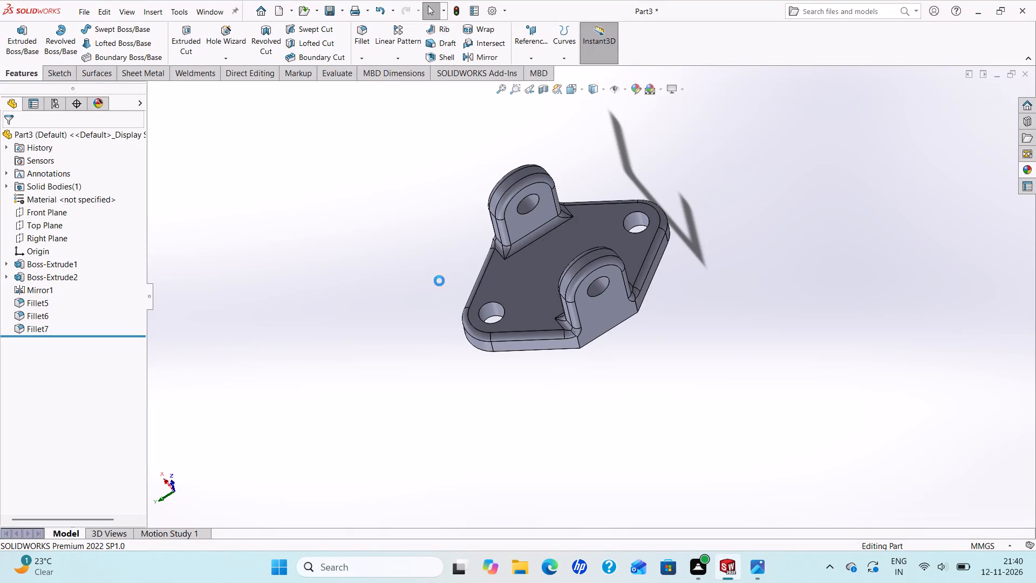
# Save the part as "dimond base" in the wheel support folder on the Desktop.
pyautogui.hotkey('ctrl', 's')
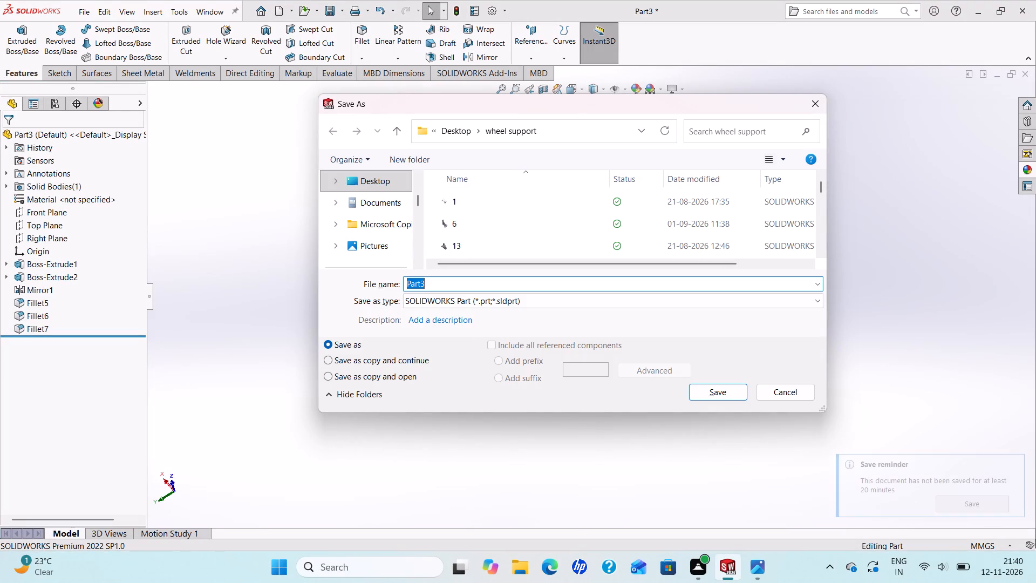
pyautogui.write('dimond b')
pyautogui.write('ase')
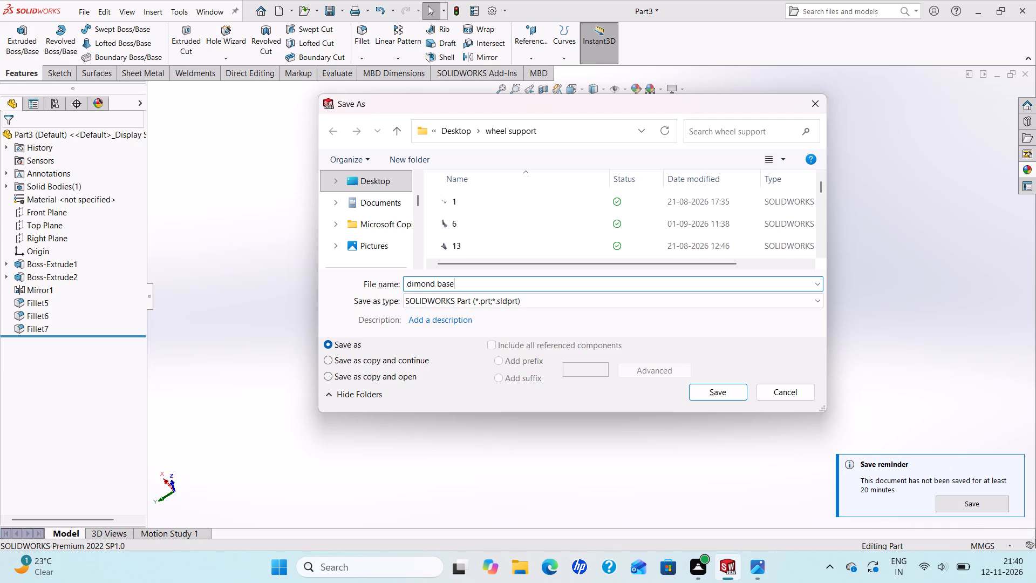
pyautogui.click(704, 390)
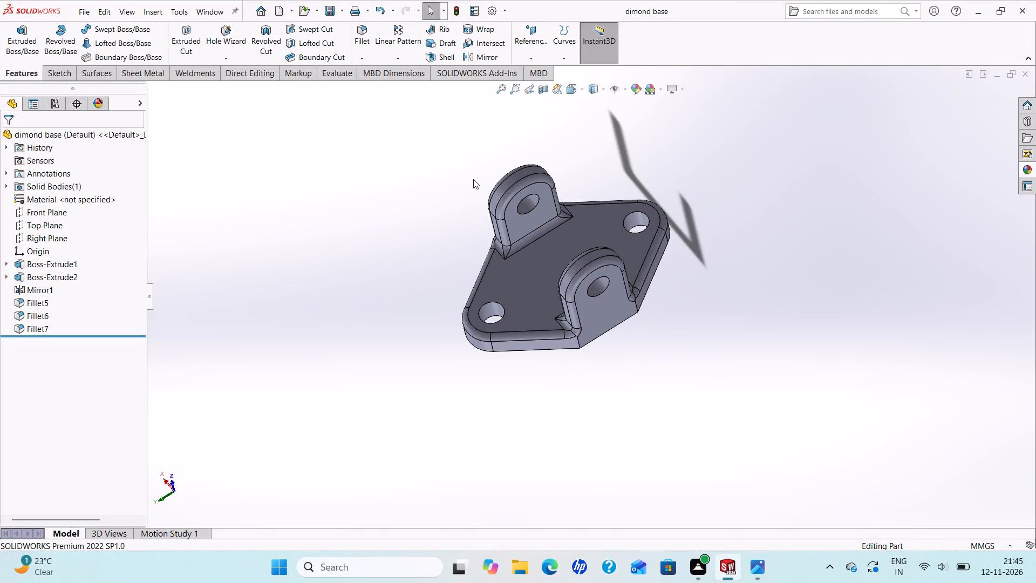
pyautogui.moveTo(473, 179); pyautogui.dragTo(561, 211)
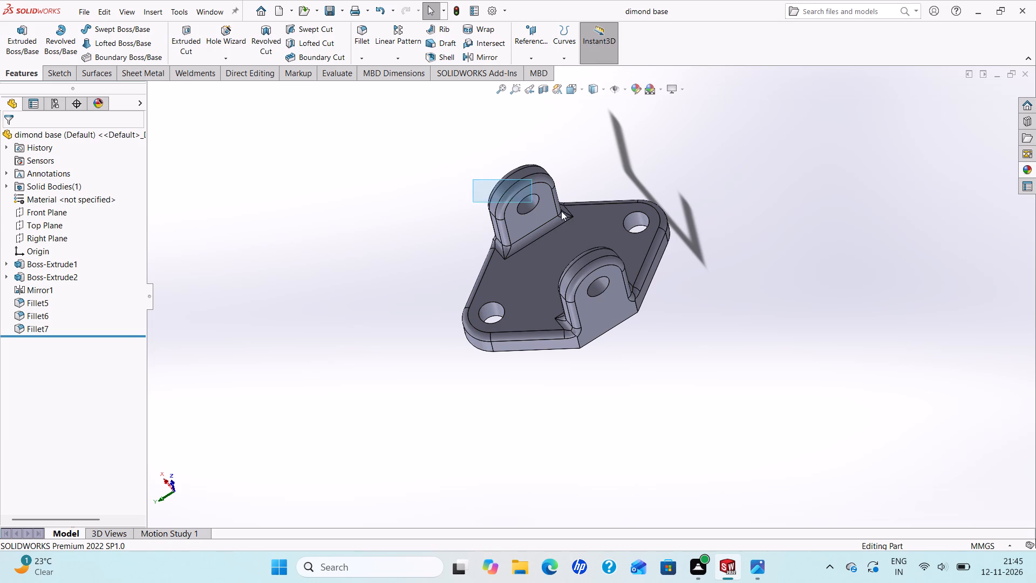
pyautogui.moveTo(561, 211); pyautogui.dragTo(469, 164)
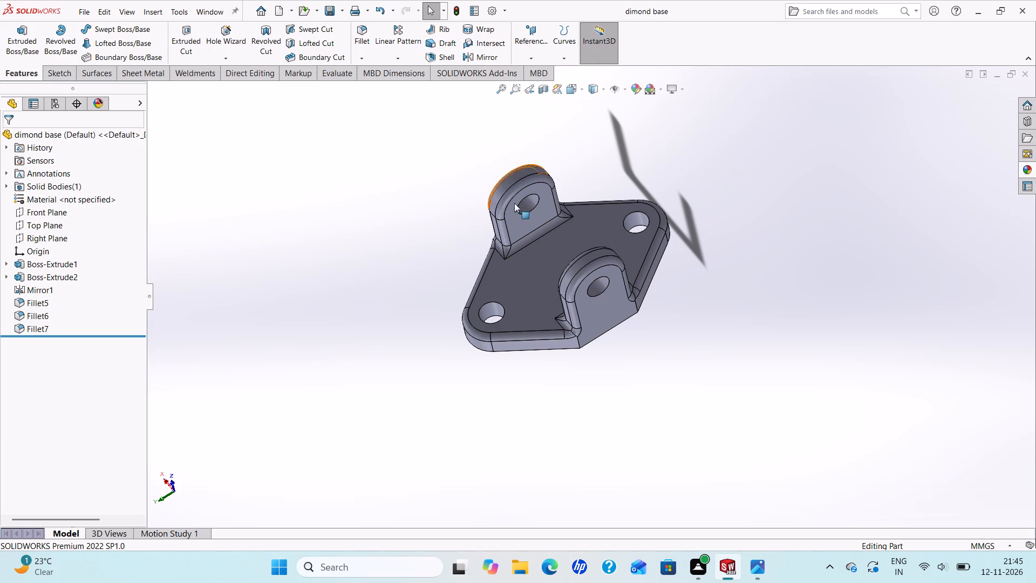